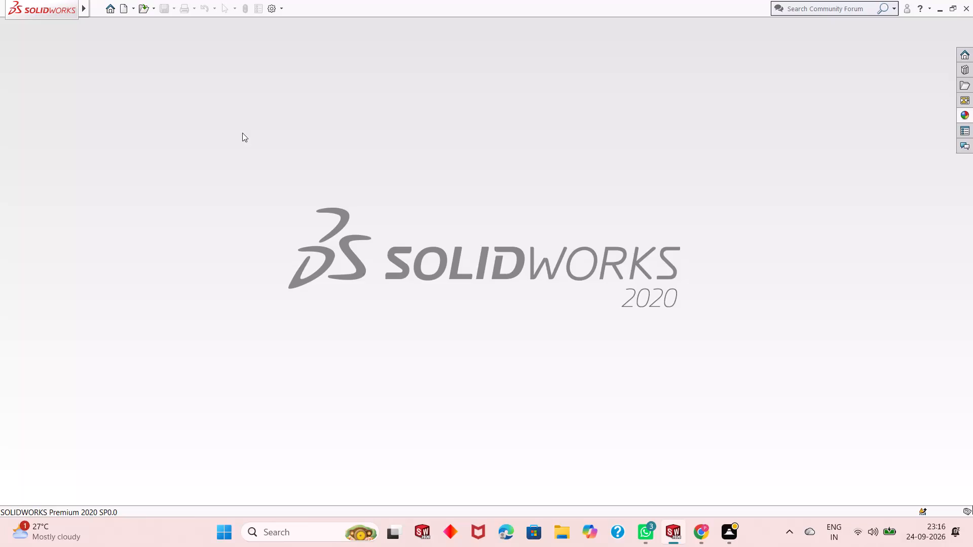
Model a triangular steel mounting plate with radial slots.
Create a new part document.
{"action": "left_click", "coordinate": [122, 10]}
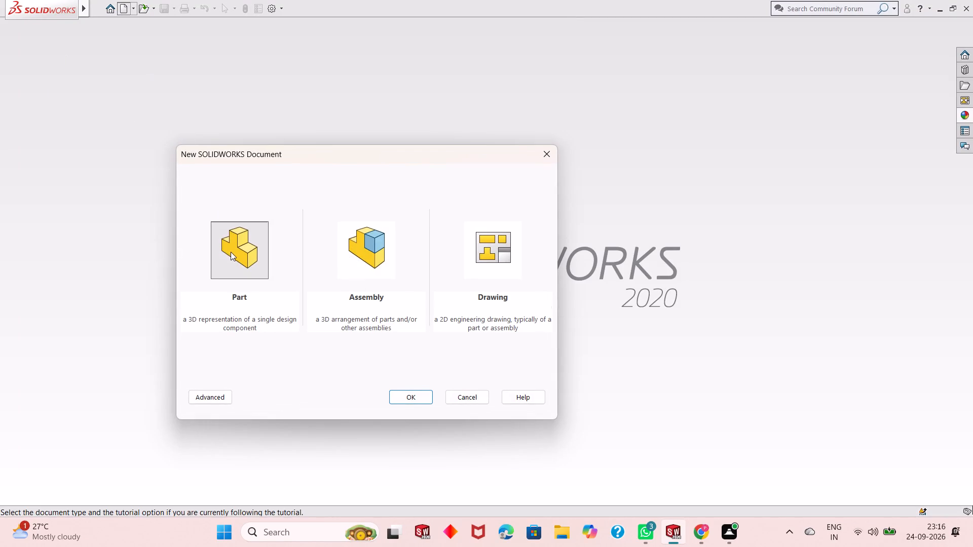
{"action": "double_click", "coordinate": [231, 252]}
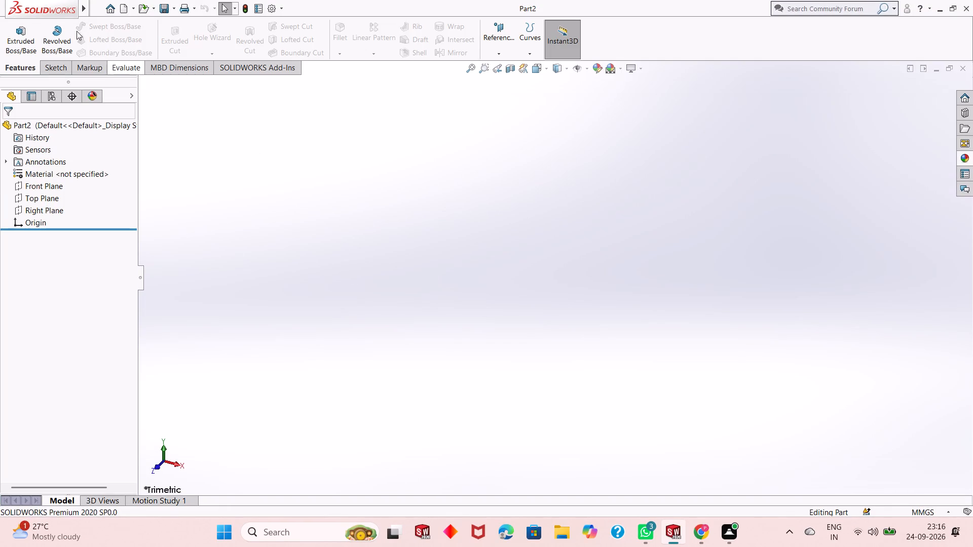
Sketch a circle of about 63 mm radius on the Top Plane, centred on the origin.
{"action": "left_click", "coordinate": [40, 198]}
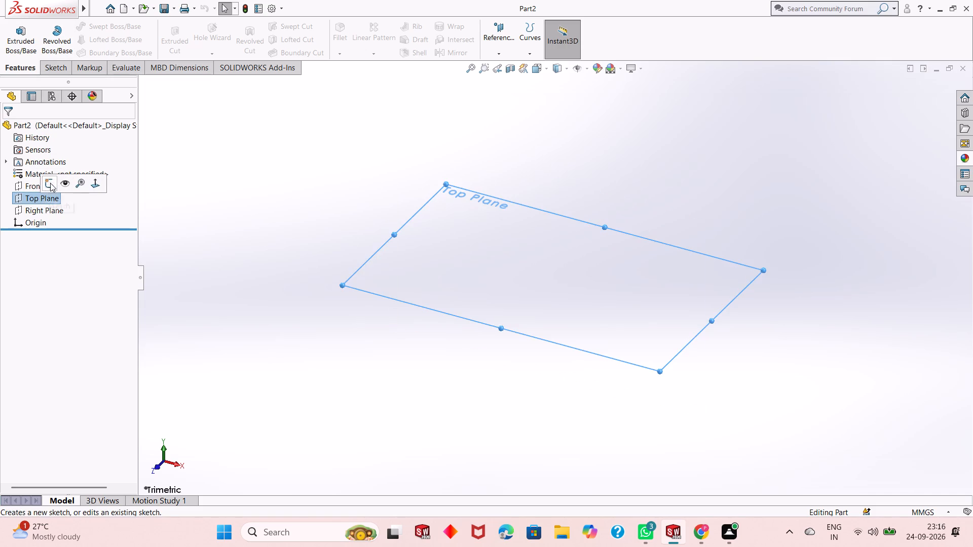
{"action": "left_click", "coordinate": [51, 181]}
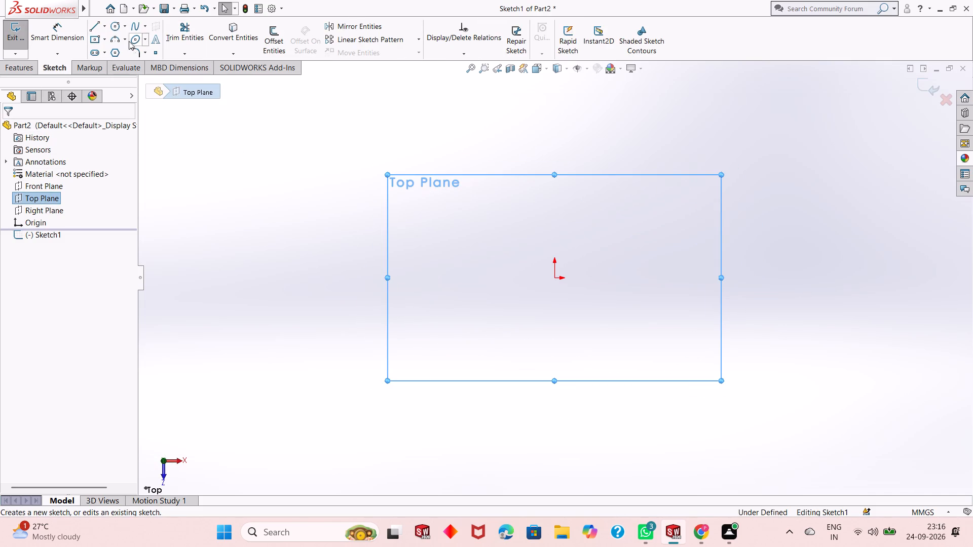
{"action": "left_click", "coordinate": [111, 27]}
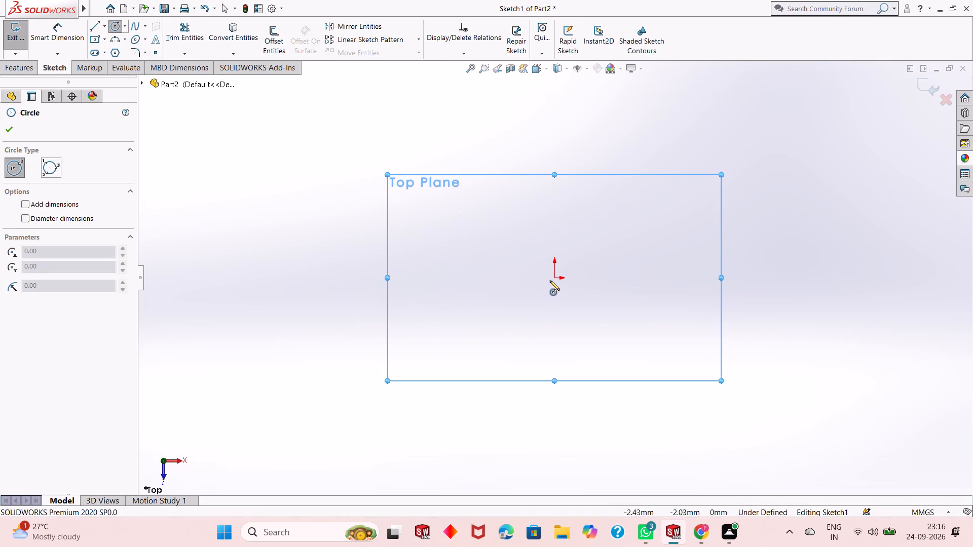
{"action": "left_click", "coordinate": [552, 278]}
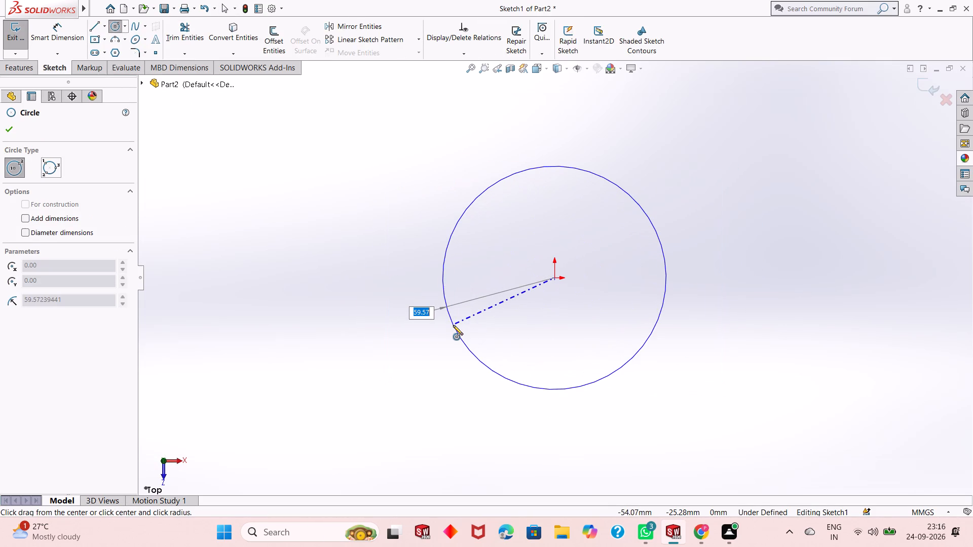
{"action": "left_click", "coordinate": [447, 328]}
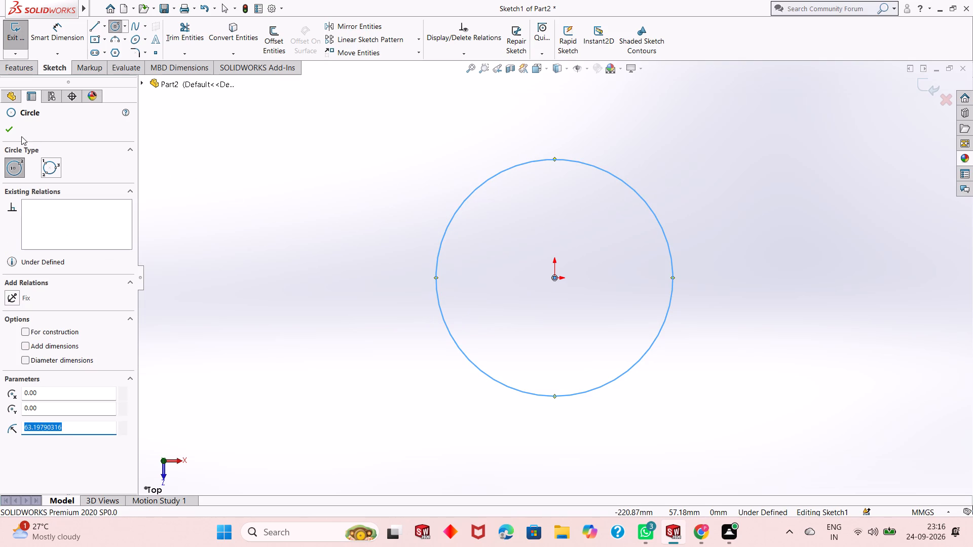
{"action": "left_click", "coordinate": [16, 131]}
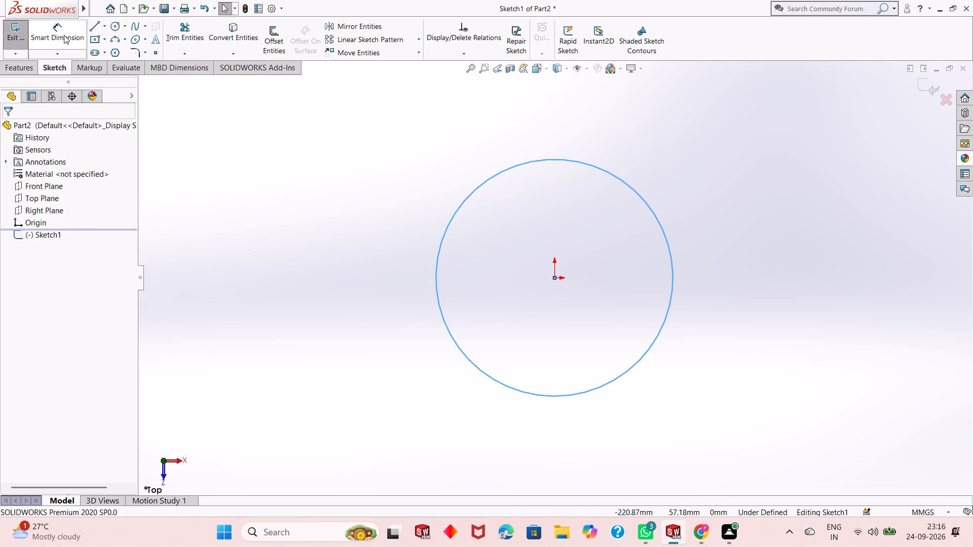
Dimension the circle's diameter as 95 mm.
{"action": "left_click", "coordinate": [64, 35]}
{"action": "left_click", "coordinate": [447, 332]}
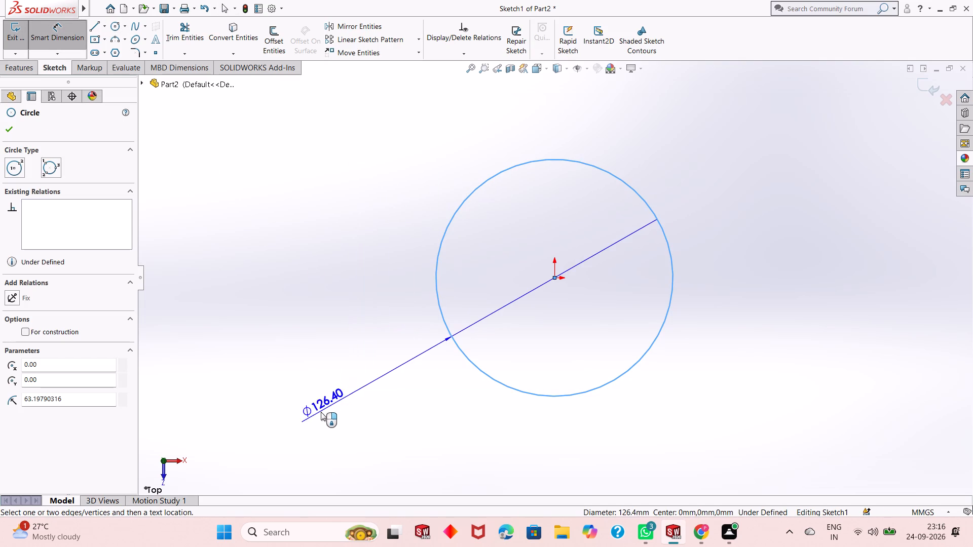
{"action": "left_click", "coordinate": [319, 415]}
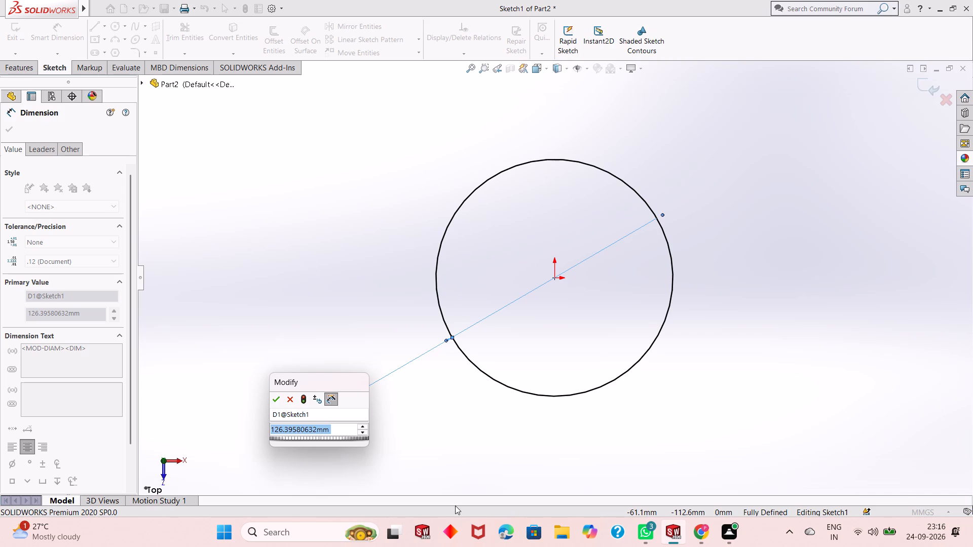
{"action": "type", "text": "95"}
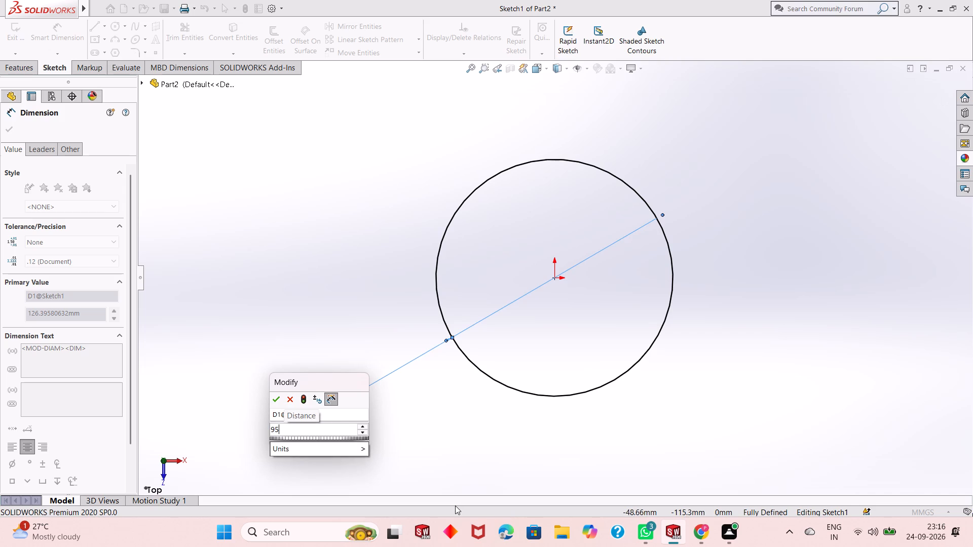
{"action": "key", "text": "Return"}
{"action": "right_click", "coordinate": [314, 147]}
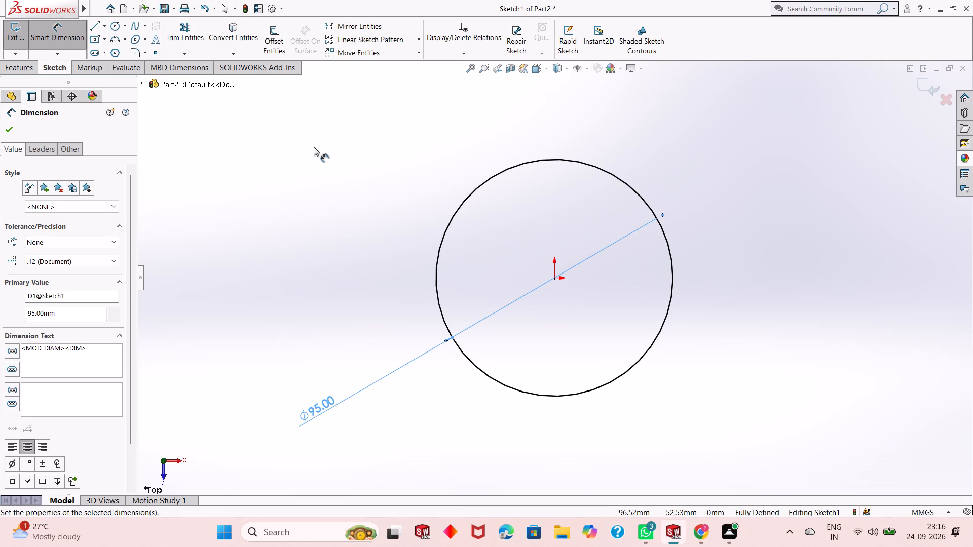
{"action": "left_click", "coordinate": [339, 175]}
{"action": "scroll", "coordinate": [552, 283], "scroll_direction": "up", "scroll_amount": 1}
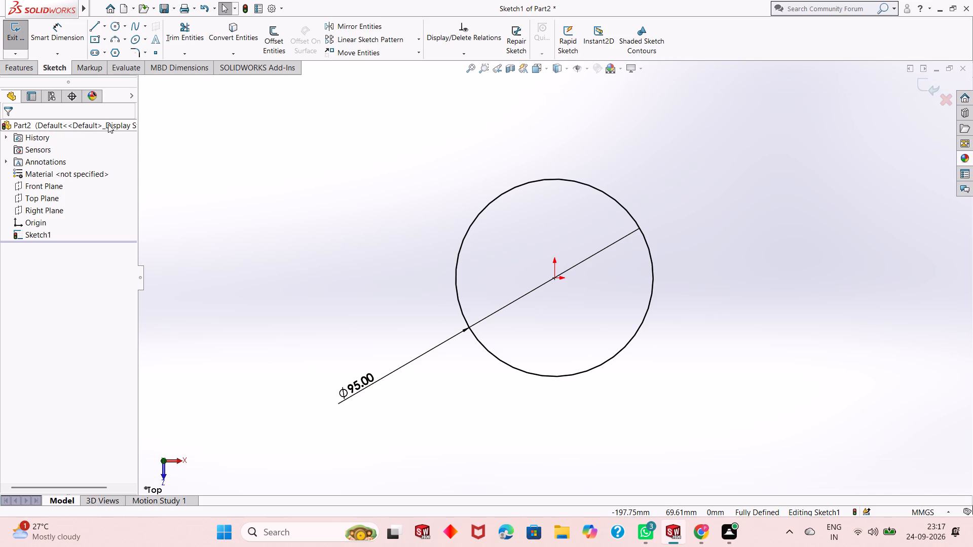
Extrude the circle upward from the sketch plane as a blind boss, 20 mm deep.
{"action": "left_click", "coordinate": [24, 70]}
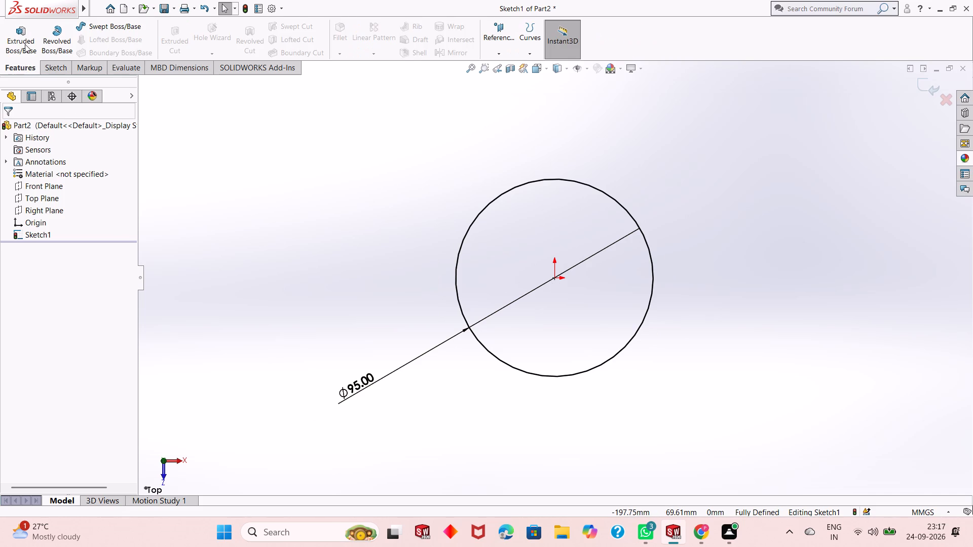
{"action": "left_click", "coordinate": [25, 44]}
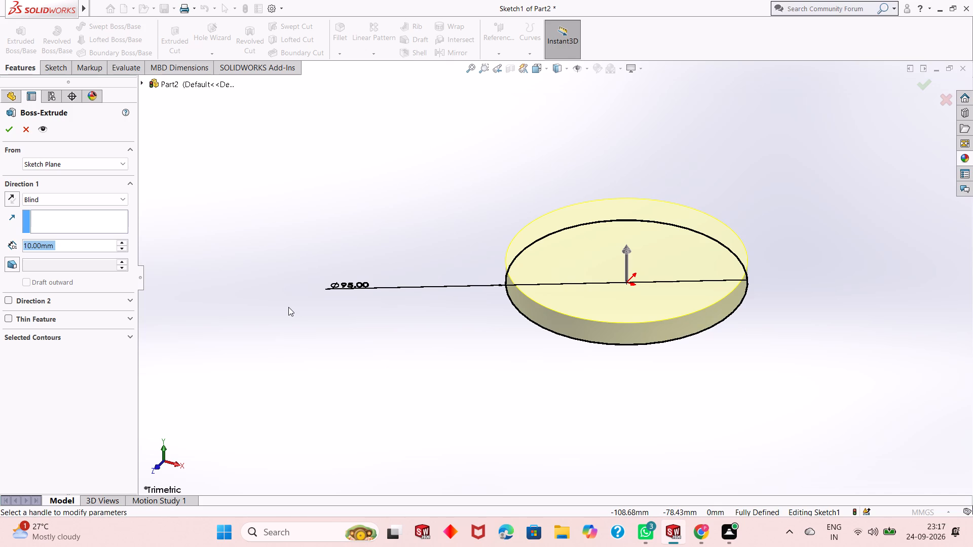
{"action": "type", "text": "15"}
{"action": "key", "text": "Return"}
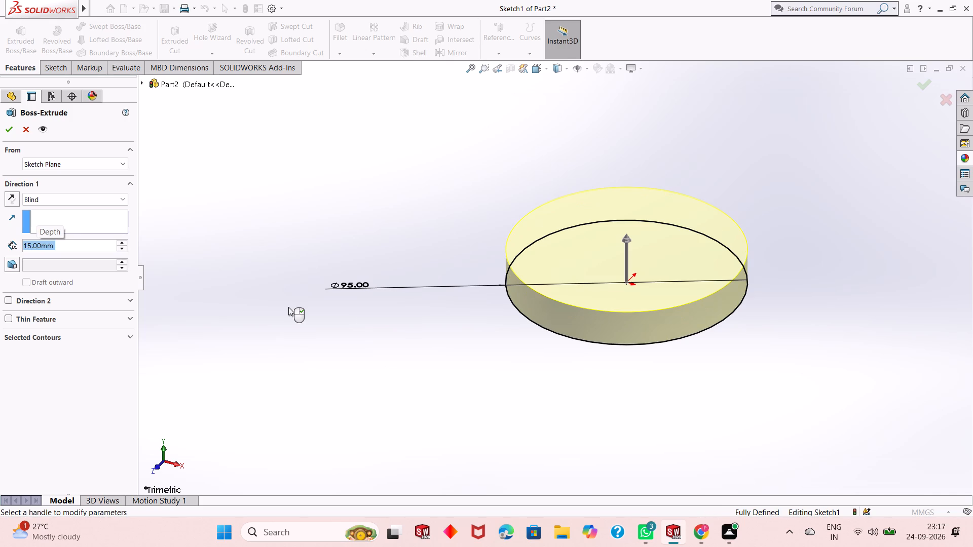
{"action": "type", "text": "20"}
{"action": "key", "text": "Return"}
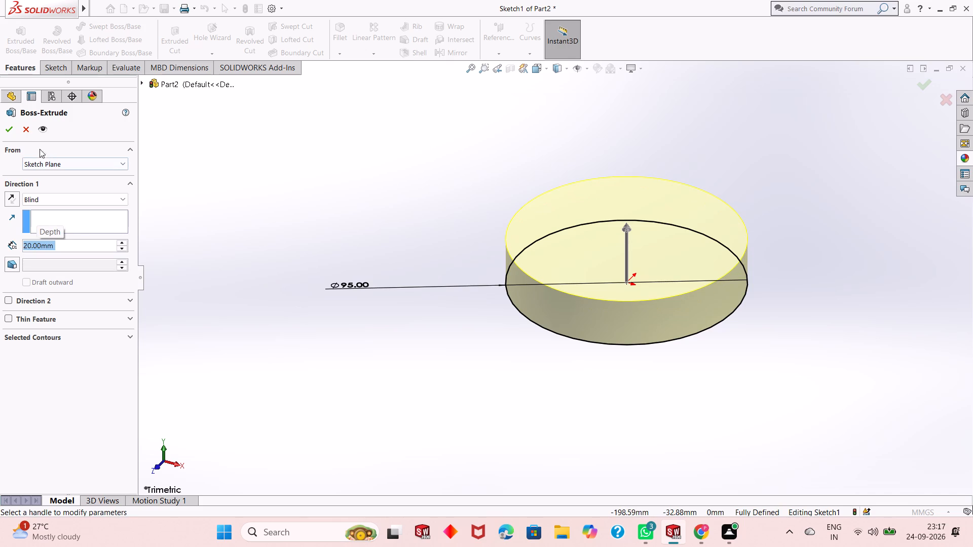
{"action": "left_click", "coordinate": [10, 135]}
{"action": "left_click", "coordinate": [321, 266]}
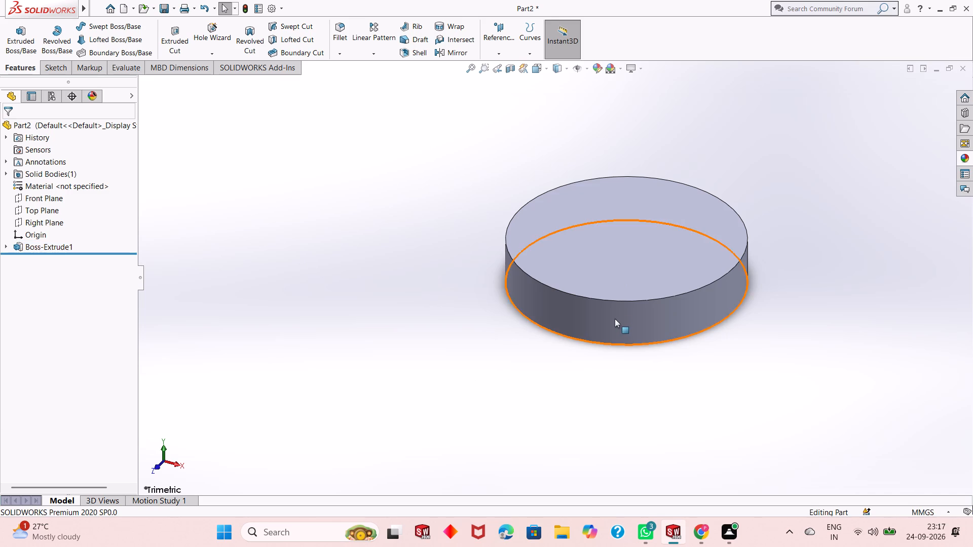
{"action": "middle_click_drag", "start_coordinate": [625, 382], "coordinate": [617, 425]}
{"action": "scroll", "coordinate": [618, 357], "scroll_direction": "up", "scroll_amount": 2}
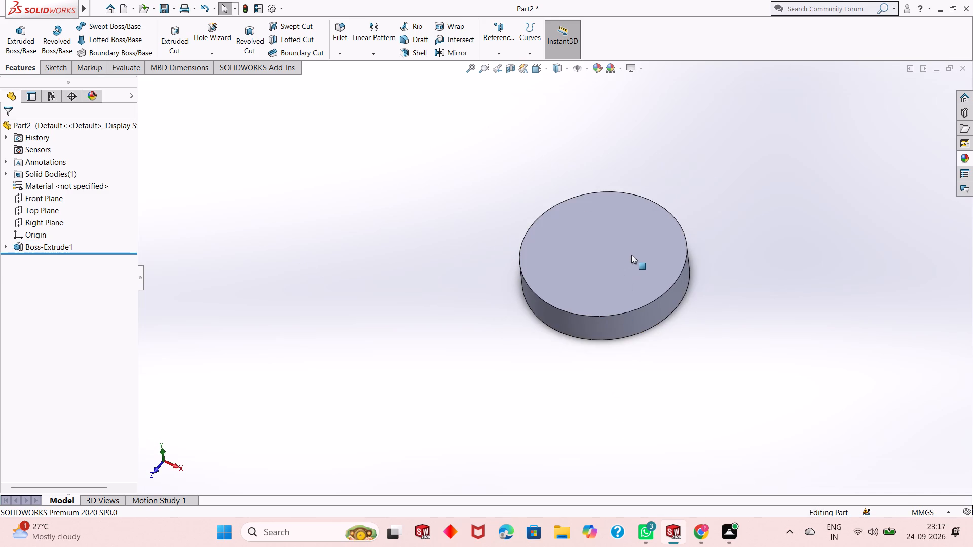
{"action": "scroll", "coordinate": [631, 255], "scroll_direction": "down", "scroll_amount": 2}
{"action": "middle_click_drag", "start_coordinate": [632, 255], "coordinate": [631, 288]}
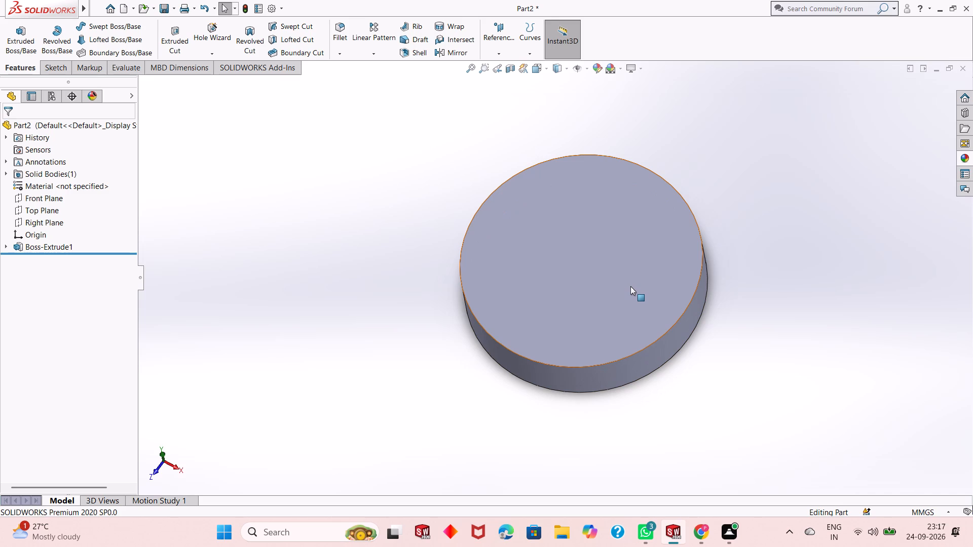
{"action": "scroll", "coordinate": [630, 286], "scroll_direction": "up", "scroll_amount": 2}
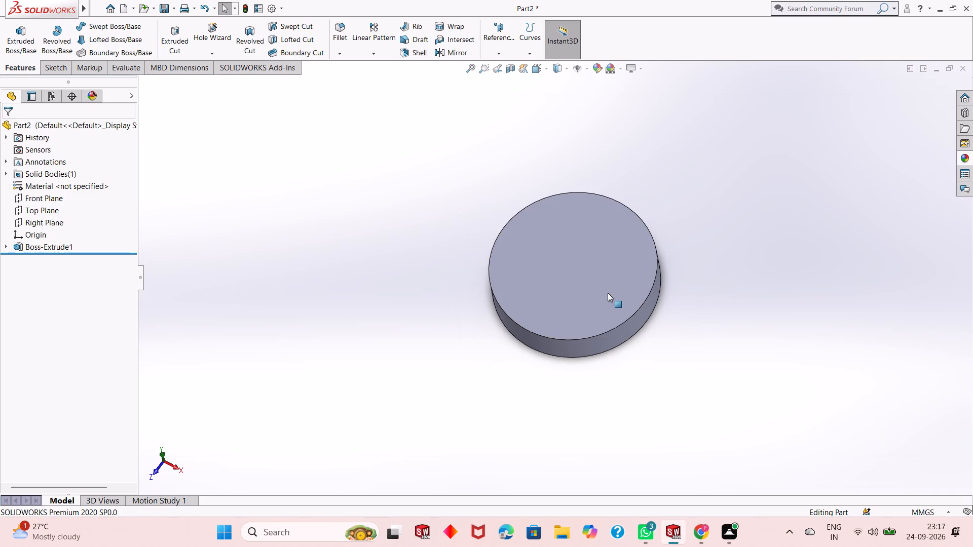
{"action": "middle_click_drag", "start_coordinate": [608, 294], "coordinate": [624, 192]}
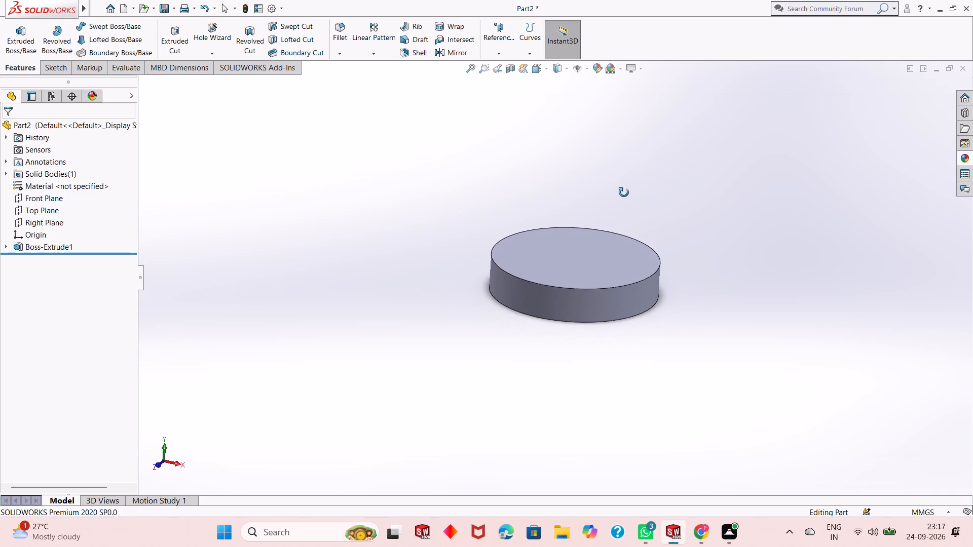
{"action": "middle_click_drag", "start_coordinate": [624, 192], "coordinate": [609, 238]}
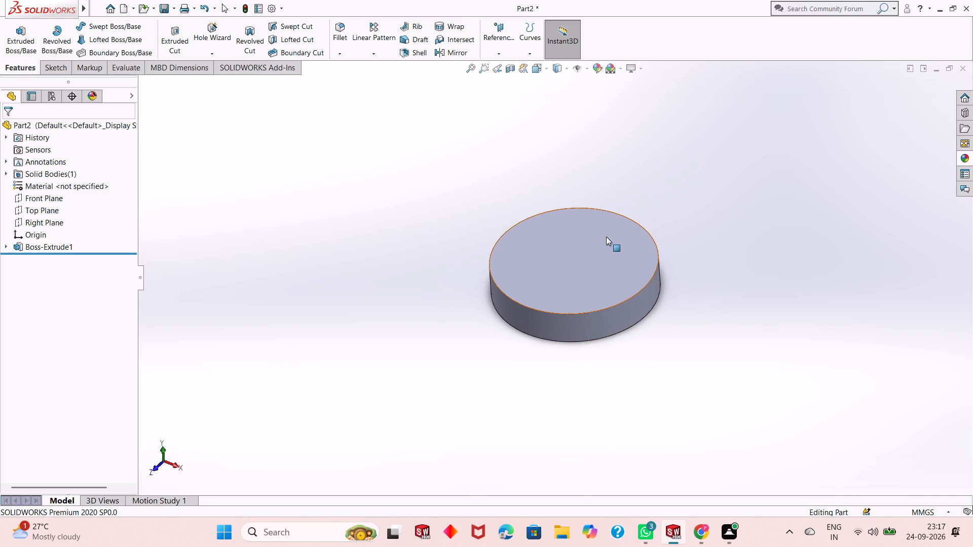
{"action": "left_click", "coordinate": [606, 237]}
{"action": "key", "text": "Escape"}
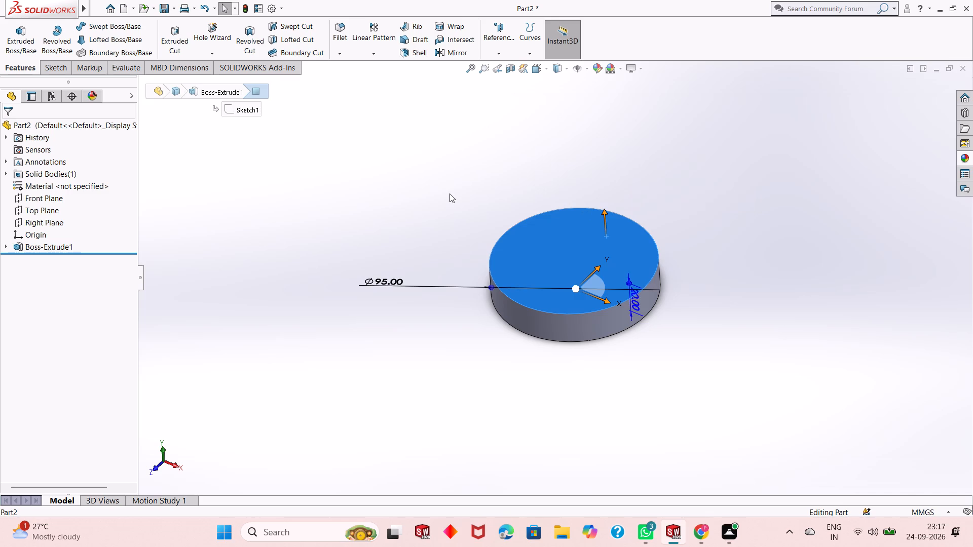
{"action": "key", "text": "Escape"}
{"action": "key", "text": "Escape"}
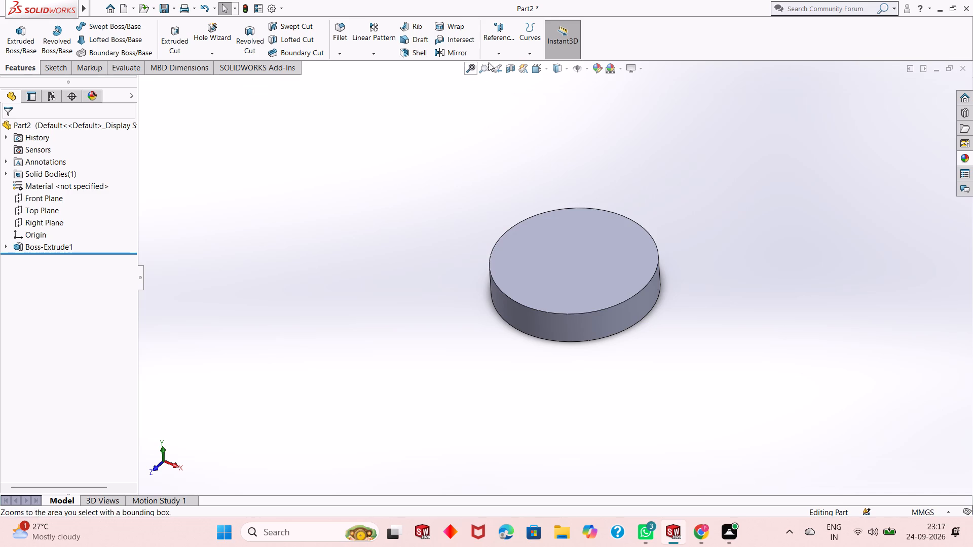
Start a reference plane based on the Top Plane with an offset distance of 0 mm.
{"action": "left_click", "coordinate": [498, 53]}
{"action": "left_click", "coordinate": [507, 67]}
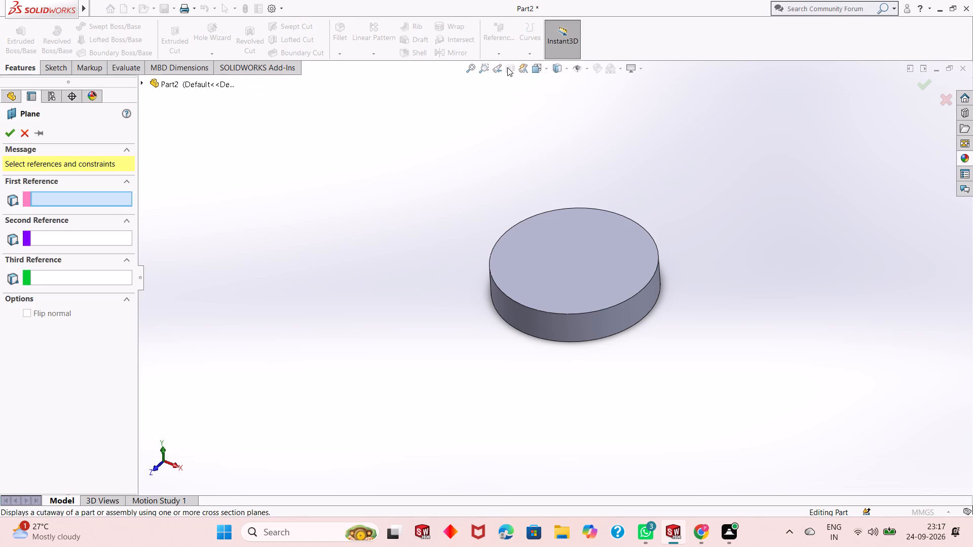
{"action": "left_click", "coordinate": [160, 83]}
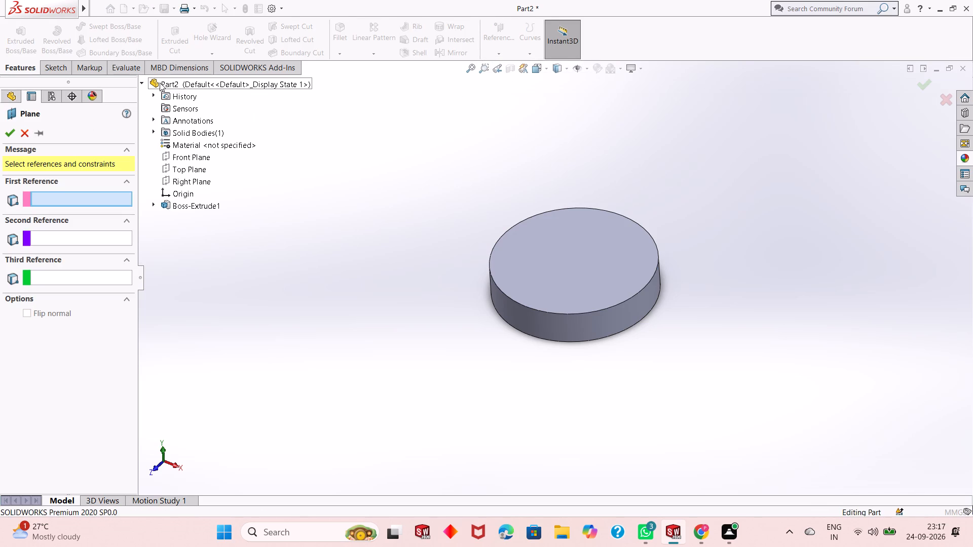
{"action": "left_click", "coordinate": [192, 166]}
{"action": "double_click", "coordinate": [74, 290]}
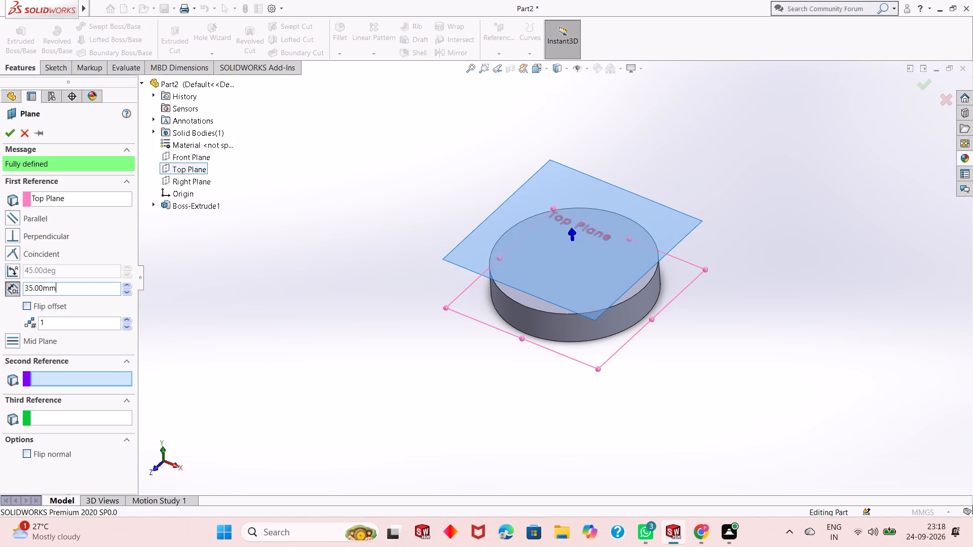
{"action": "key", "text": "0"}
{"action": "key", "text": "Return"}
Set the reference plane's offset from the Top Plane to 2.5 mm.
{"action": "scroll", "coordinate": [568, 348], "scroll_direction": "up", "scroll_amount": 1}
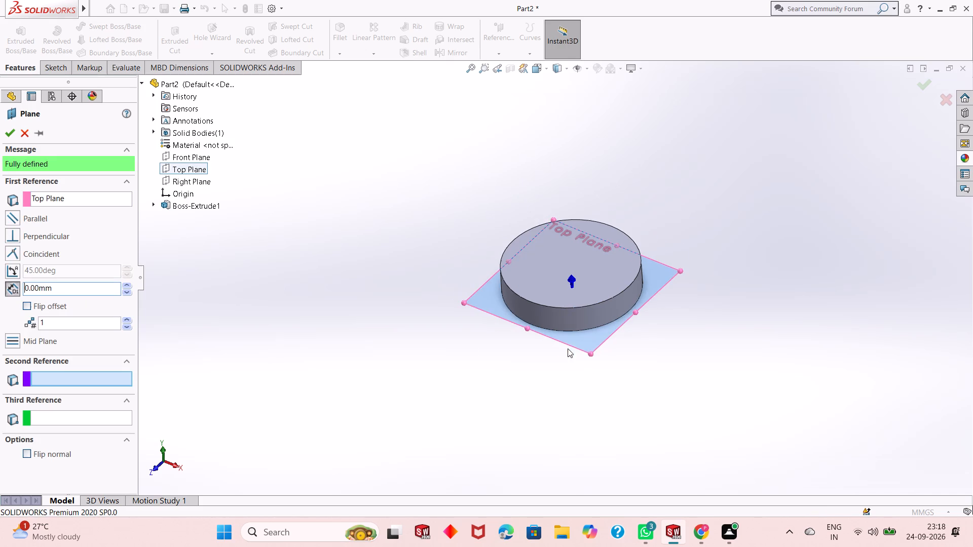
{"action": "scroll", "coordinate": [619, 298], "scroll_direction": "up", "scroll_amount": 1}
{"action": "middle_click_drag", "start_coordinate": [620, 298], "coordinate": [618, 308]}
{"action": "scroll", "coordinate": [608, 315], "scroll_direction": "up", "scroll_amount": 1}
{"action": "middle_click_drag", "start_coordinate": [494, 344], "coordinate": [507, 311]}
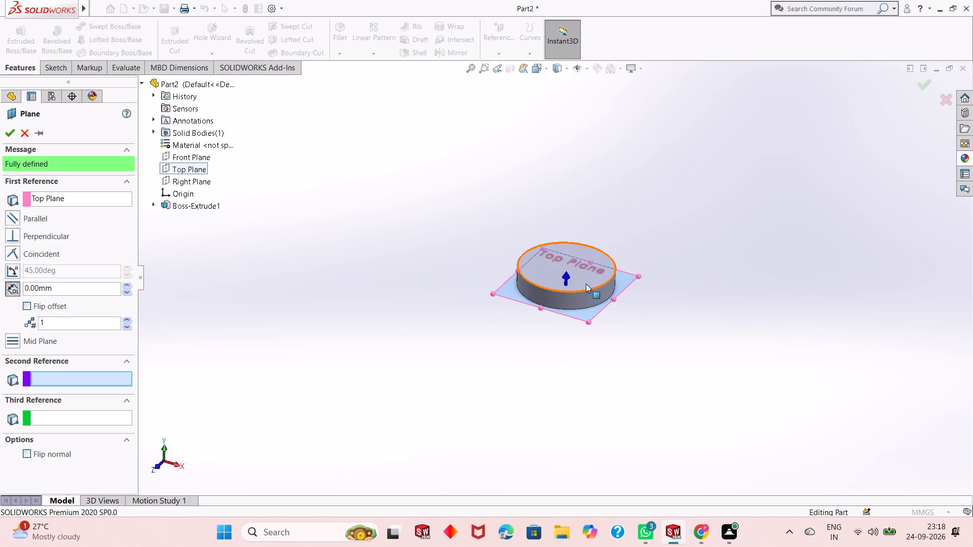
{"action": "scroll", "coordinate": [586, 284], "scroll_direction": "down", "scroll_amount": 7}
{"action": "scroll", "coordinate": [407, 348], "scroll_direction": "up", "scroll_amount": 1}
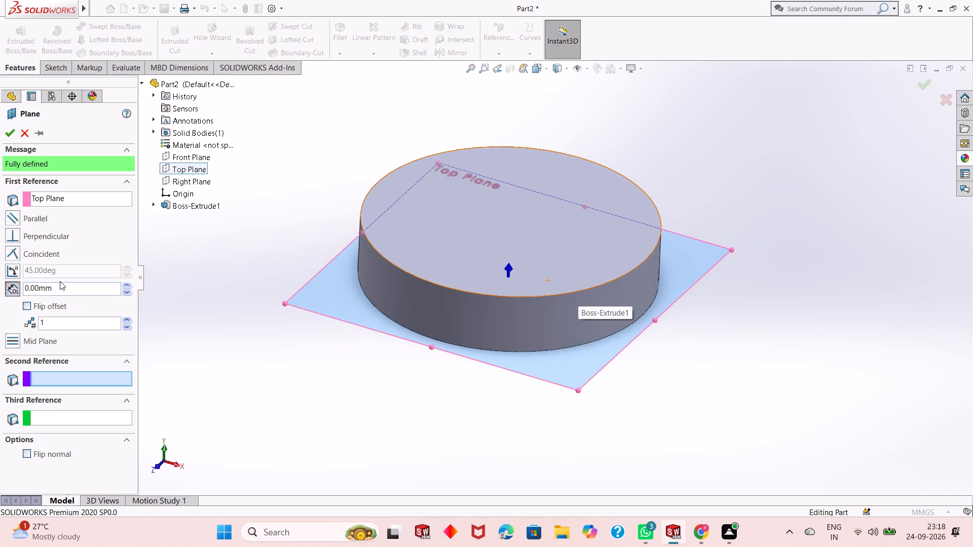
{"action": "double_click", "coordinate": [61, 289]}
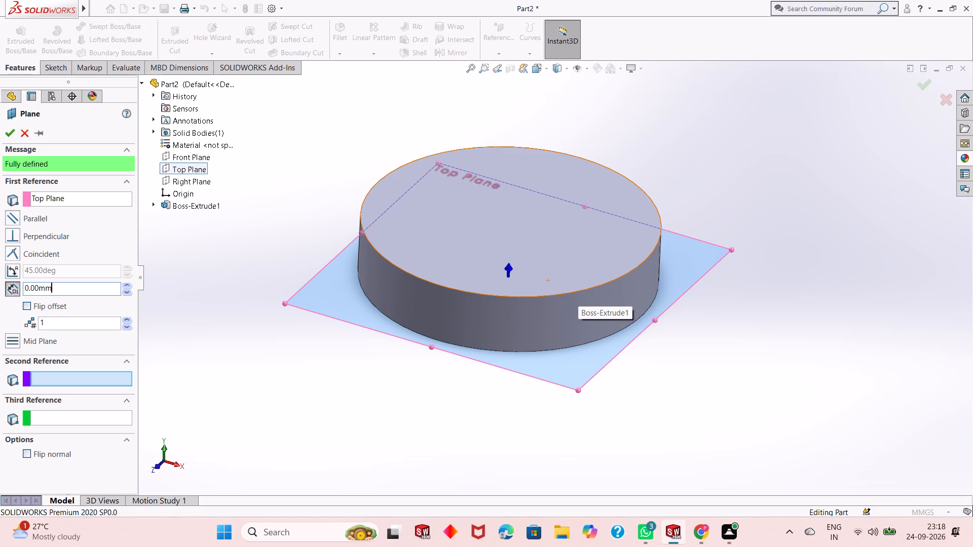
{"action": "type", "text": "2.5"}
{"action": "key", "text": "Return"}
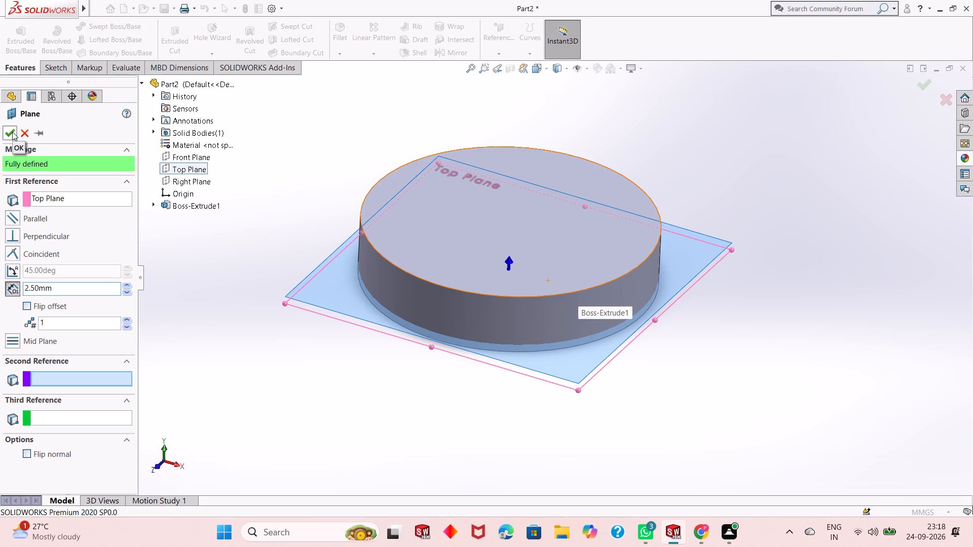
Set the reference plane's offset from the Top Plane to 10 mm and finish the plane.
{"action": "double_click", "coordinate": [57, 287]}
{"action": "type", "text": "10"}
{"action": "key", "text": "Return"}
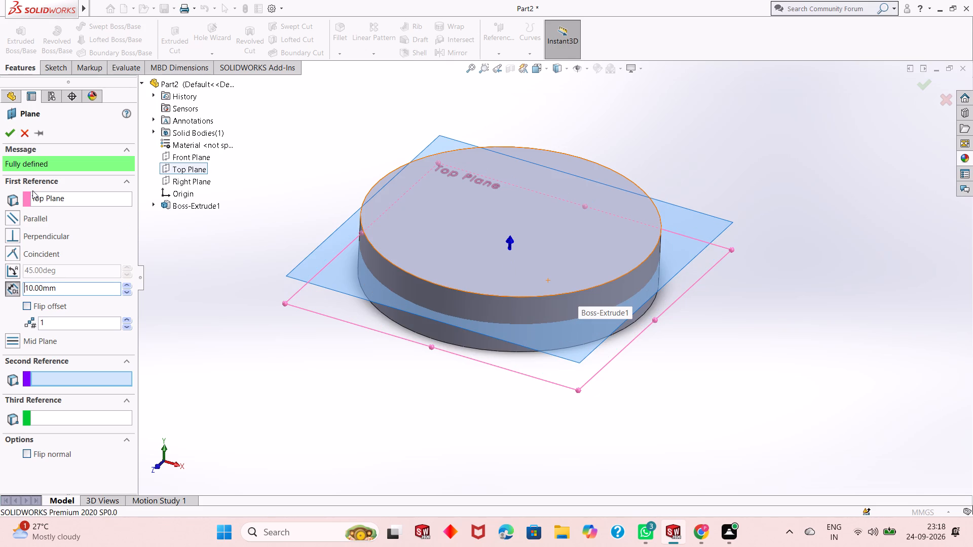
{"action": "left_click", "coordinate": [8, 131]}
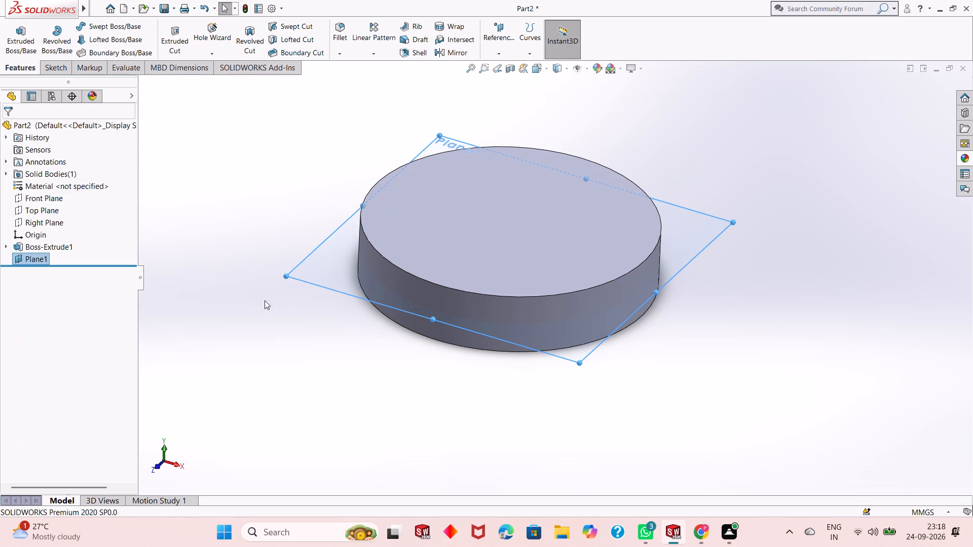
{"action": "left_click", "coordinate": [259, 379]}
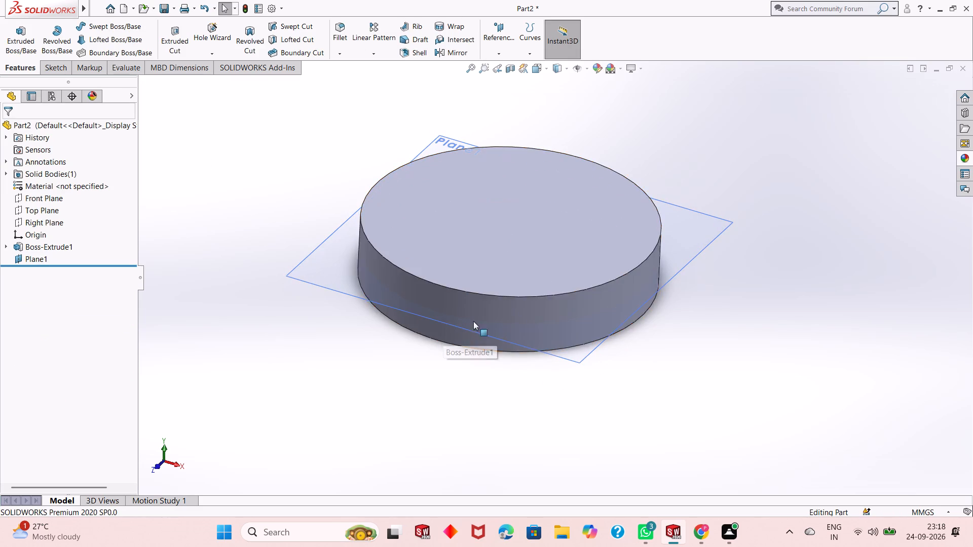
Open a new sketch on the offset reference plane.
{"action": "middle_click_drag", "start_coordinate": [572, 318], "coordinate": [573, 321]}
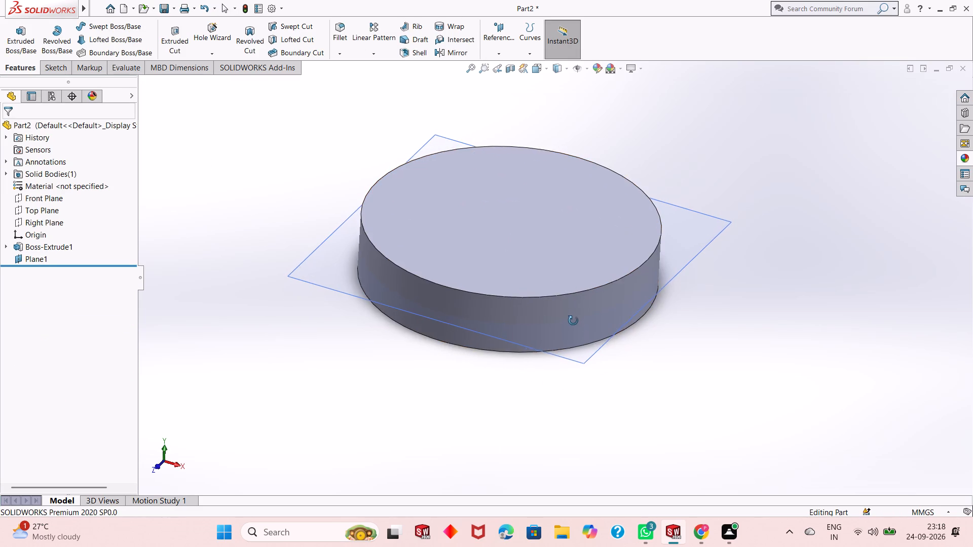
{"action": "middle_click_drag", "start_coordinate": [573, 321], "coordinate": [573, 325]}
{"action": "right_click", "coordinate": [317, 266]}
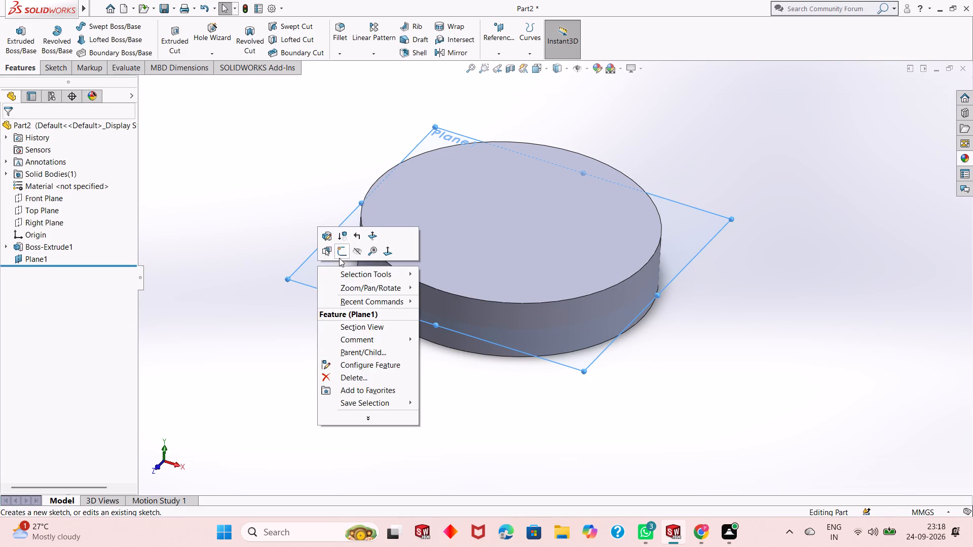
{"action": "left_click", "coordinate": [341, 255]}
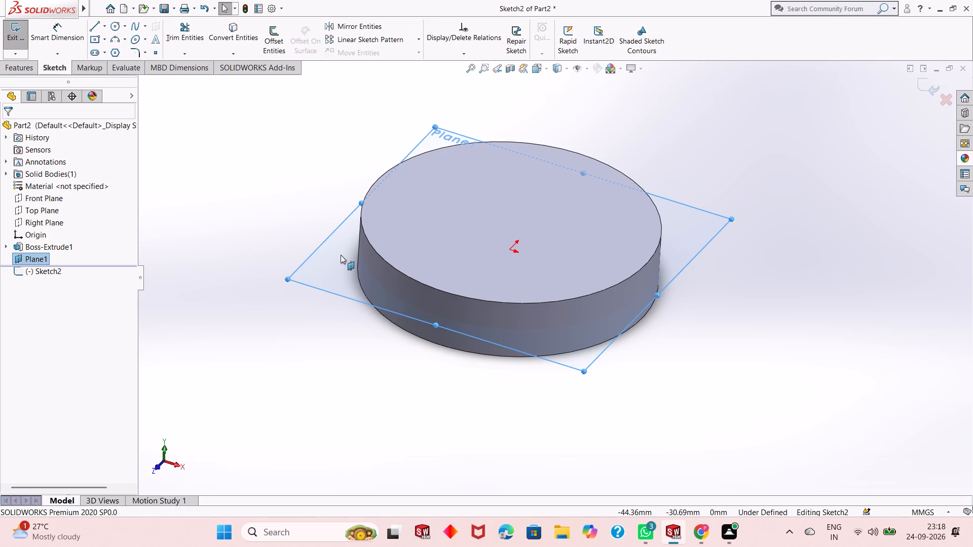
{"action": "key", "text": "ctrl+8"}
{"action": "key", "text": "Escape"}
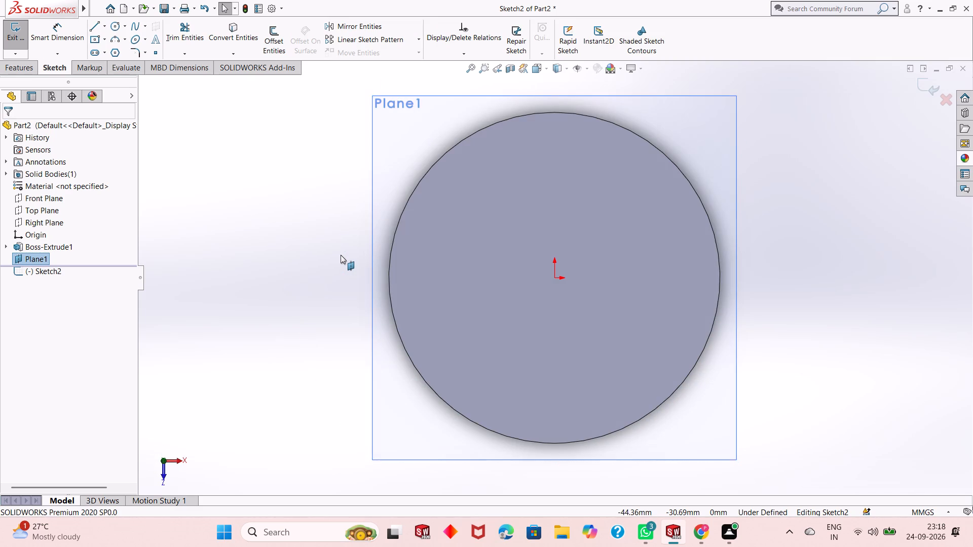
Sketch two circles outside the disc on opposite sides, level with the origin, with radii of about 12.8 mm and 12.1 mm.
{"action": "scroll", "coordinate": [548, 262], "scroll_direction": "up", "scroll_amount": 1}
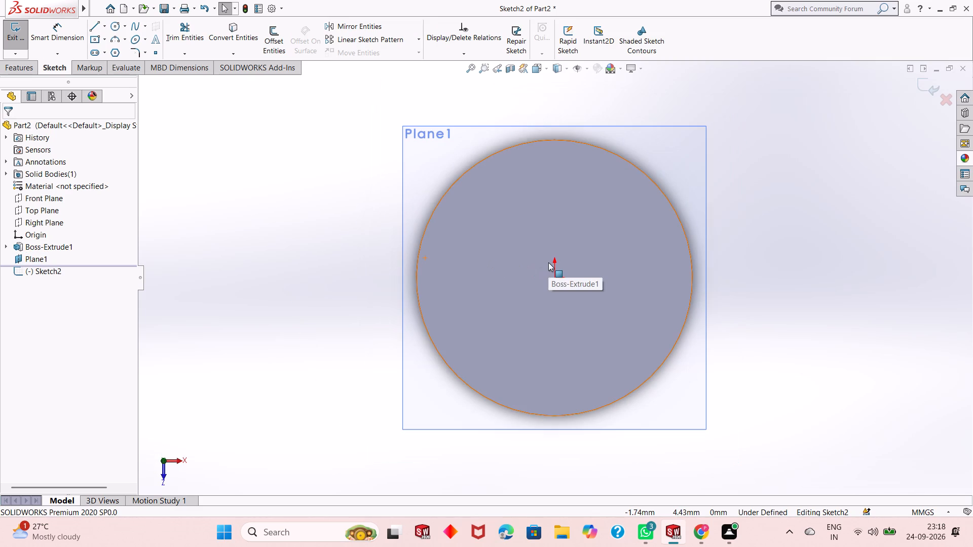
{"action": "scroll", "coordinate": [458, 305], "scroll_direction": "up", "scroll_amount": 2}
{"action": "scroll", "coordinate": [628, 180], "scroll_direction": "down", "scroll_amount": 1}
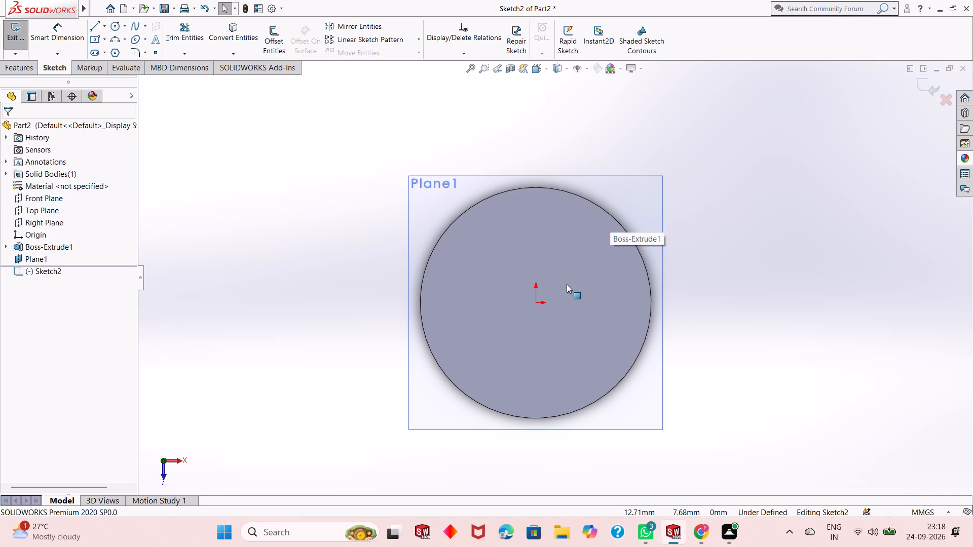
{"action": "left_click", "coordinate": [116, 31]}
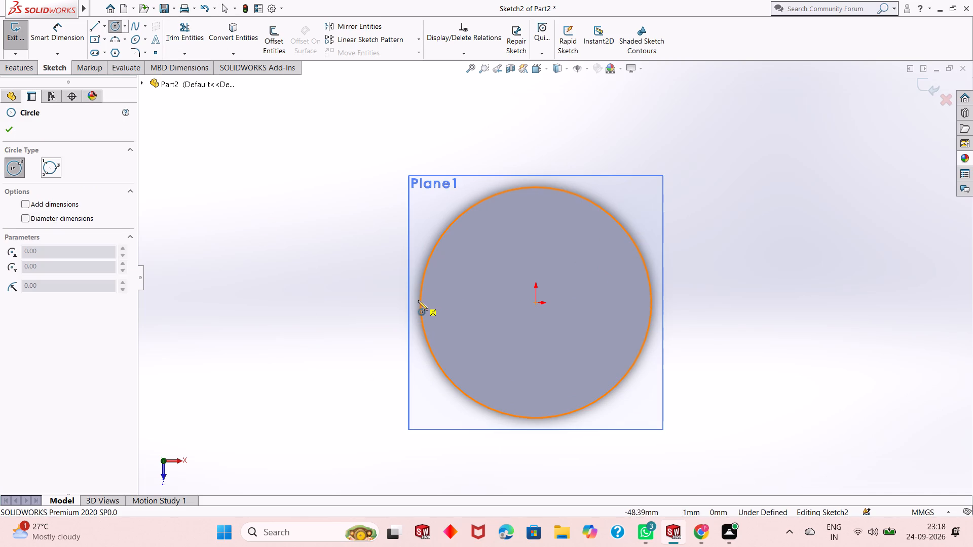
{"action": "left_click", "coordinate": [364, 305]}
{"action": "left_click", "coordinate": [371, 272]}
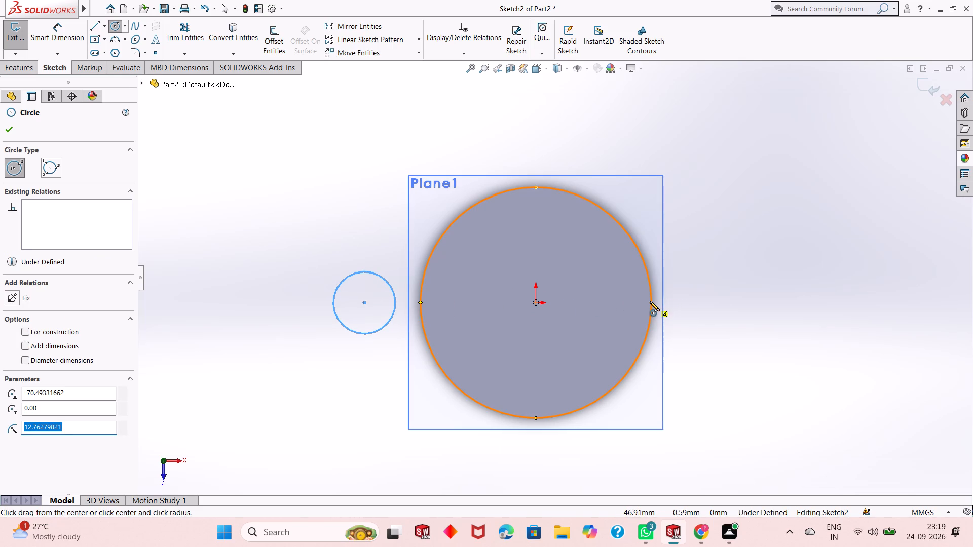
{"action": "left_click", "coordinate": [693, 304]}
{"action": "left_click", "coordinate": [696, 273]}
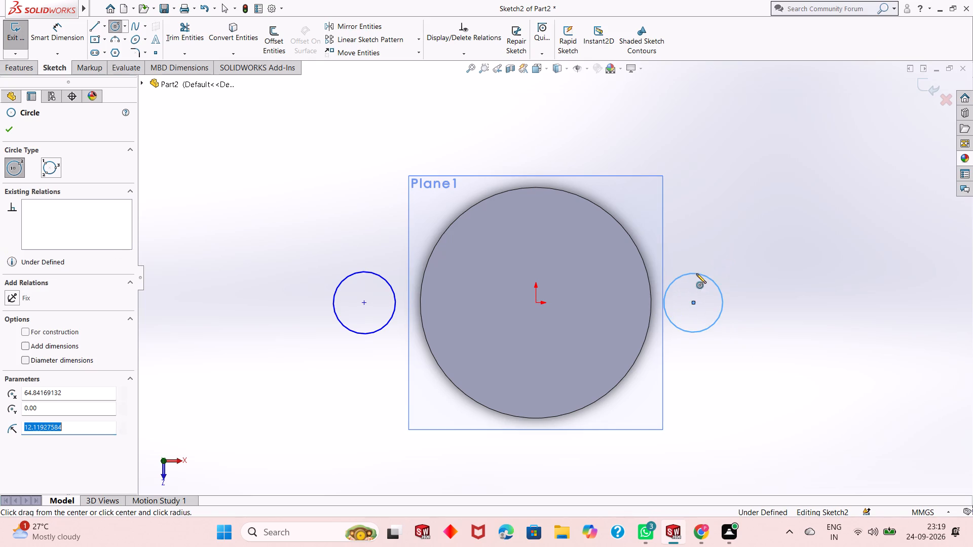
{"action": "right_click", "coordinate": [205, 177]}
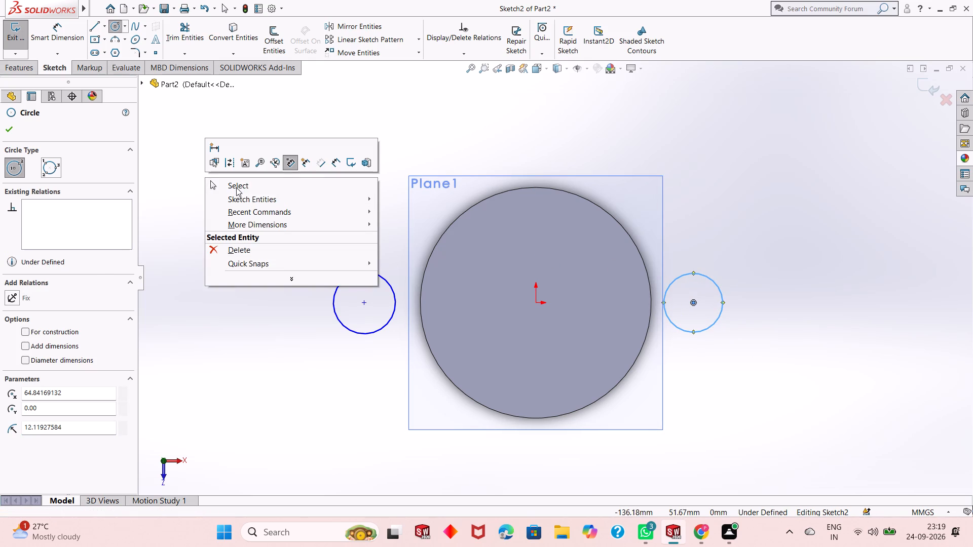
{"action": "left_click", "coordinate": [237, 187]}
Dimension the diameter of each of the two small circles as 26 mm.
{"action": "left_click", "coordinate": [62, 35]}
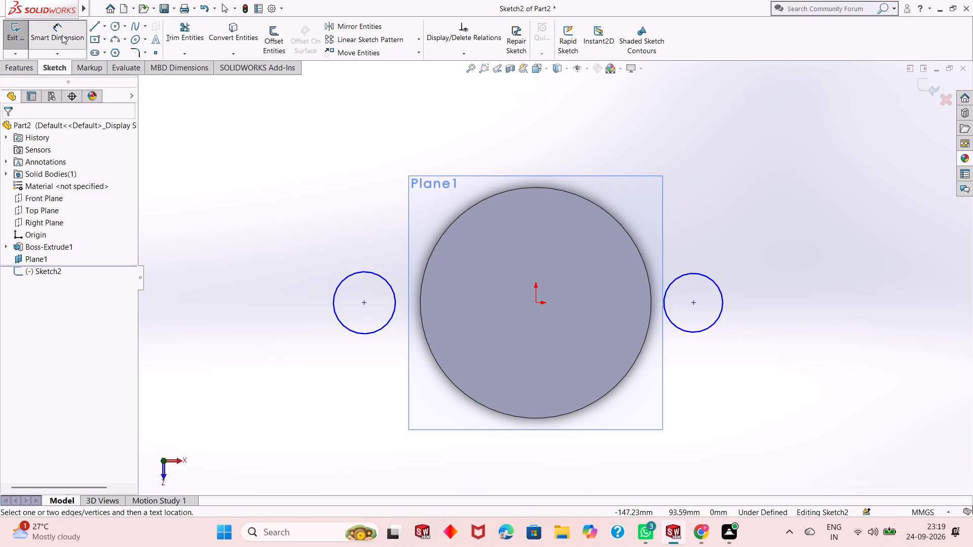
{"action": "left_click", "coordinate": [347, 329]}
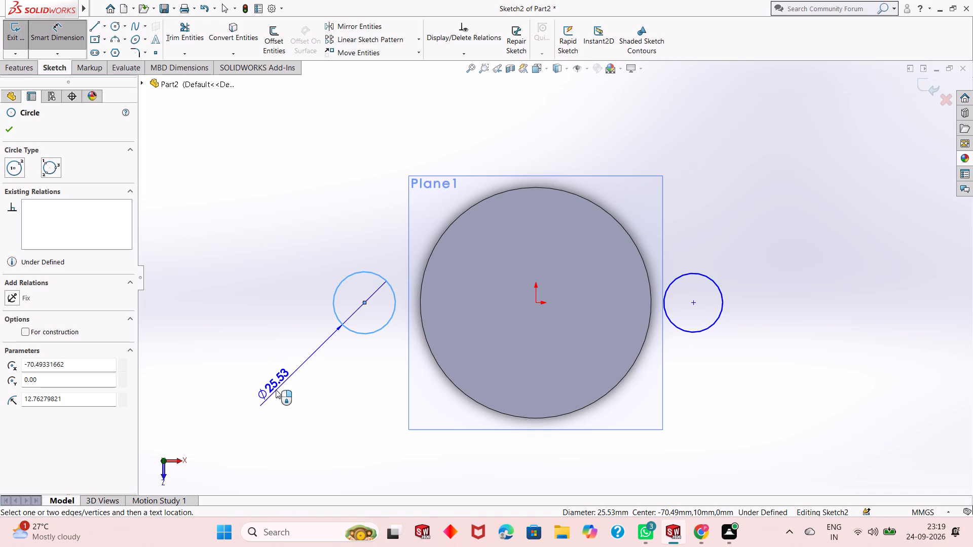
{"action": "left_click", "coordinate": [275, 390]}
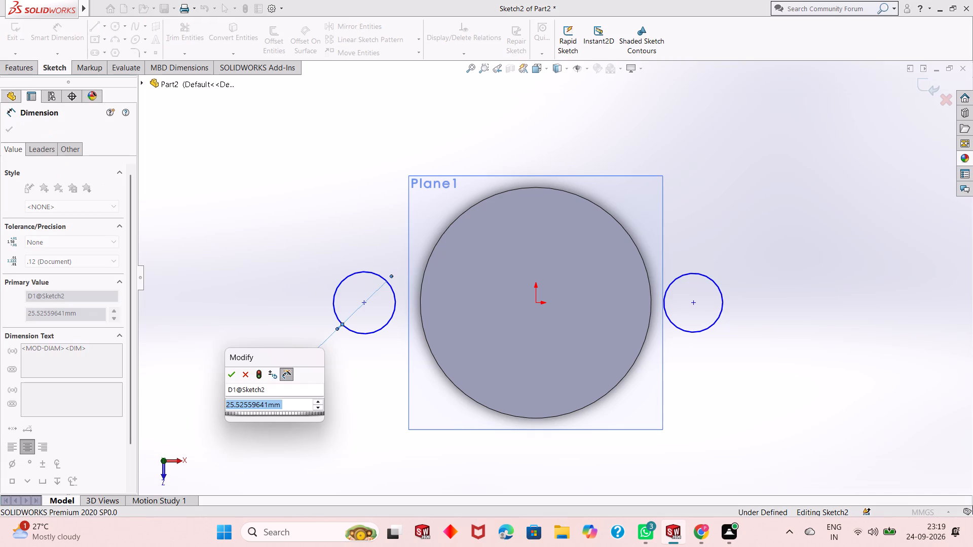
{"action": "type", "text": "26"}
{"action": "key", "text": "Return"}
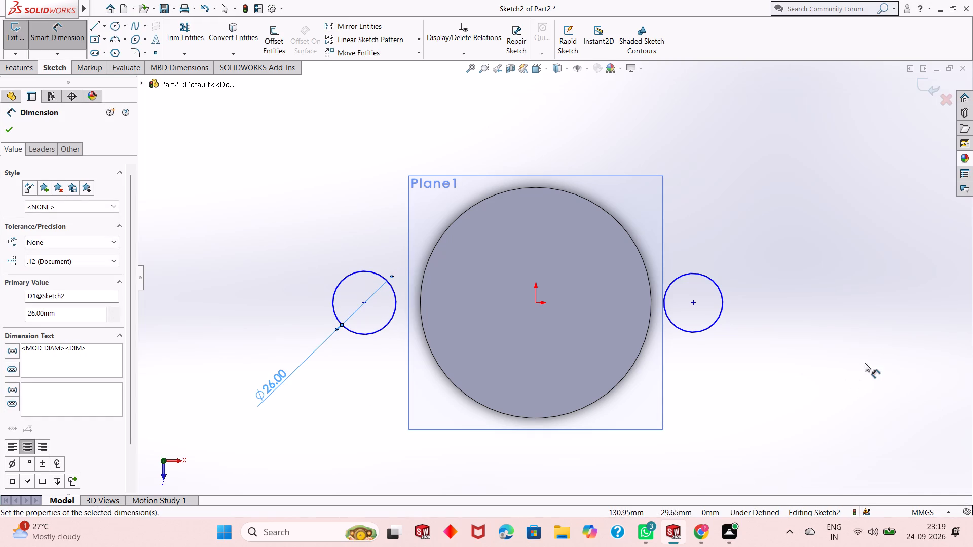
{"action": "left_click", "coordinate": [716, 320]}
{"action": "left_click", "coordinate": [767, 411]}
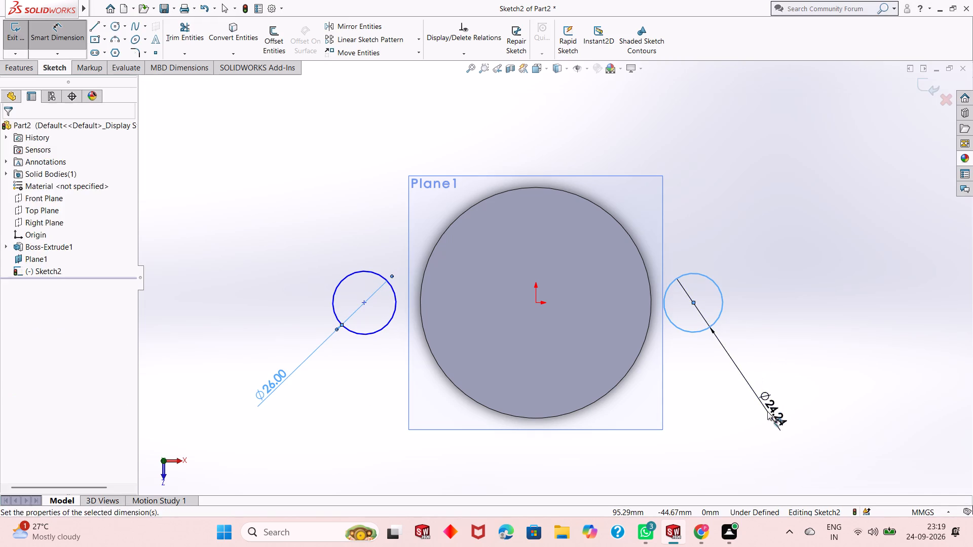
{"action": "type", "text": "26"}
{"action": "key", "text": "Return"}
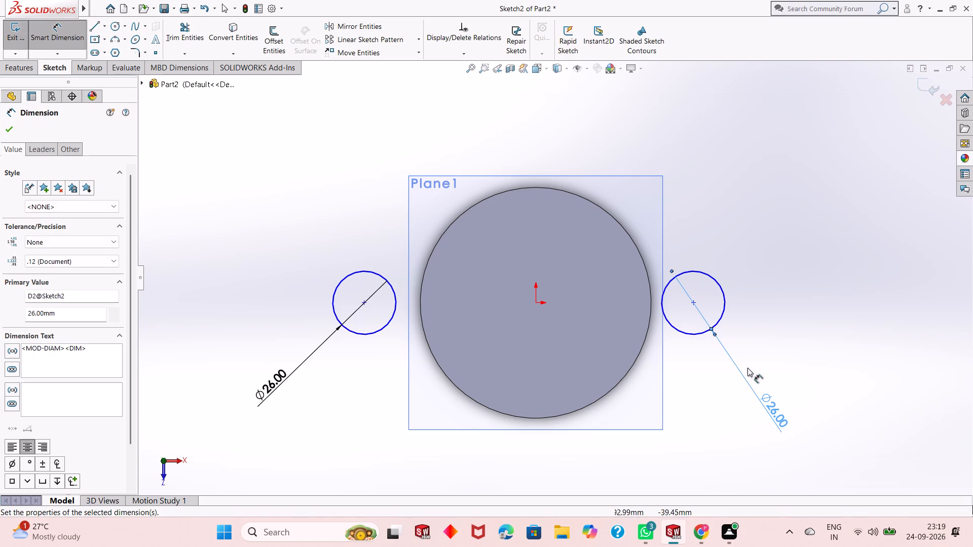
{"action": "right_click", "coordinate": [709, 201]}
{"action": "left_click", "coordinate": [731, 234]}
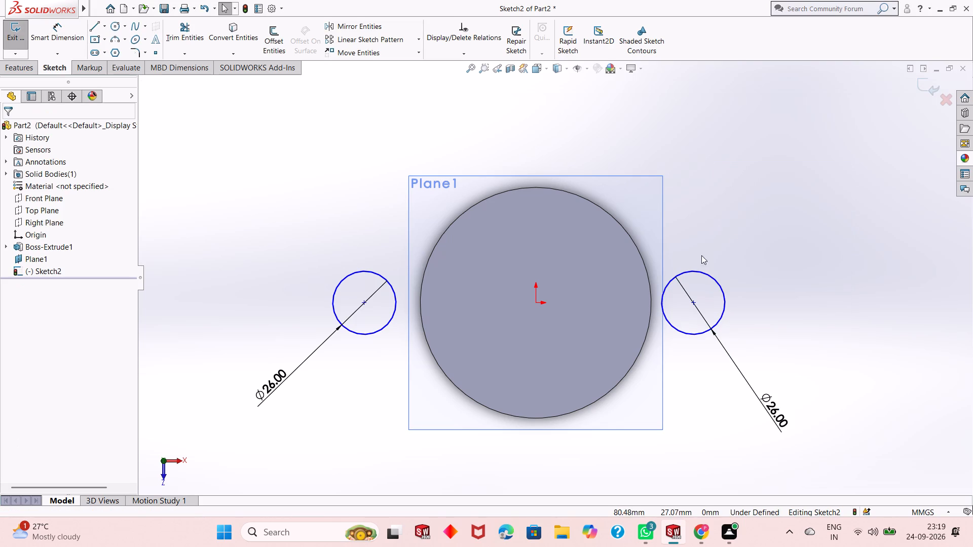
Sketch a 3 Point Arc of 82 mm radius over the disc, joining the outermost points of the two small circles.
{"action": "scroll", "coordinate": [566, 314], "scroll_direction": "up", "scroll_amount": 1}
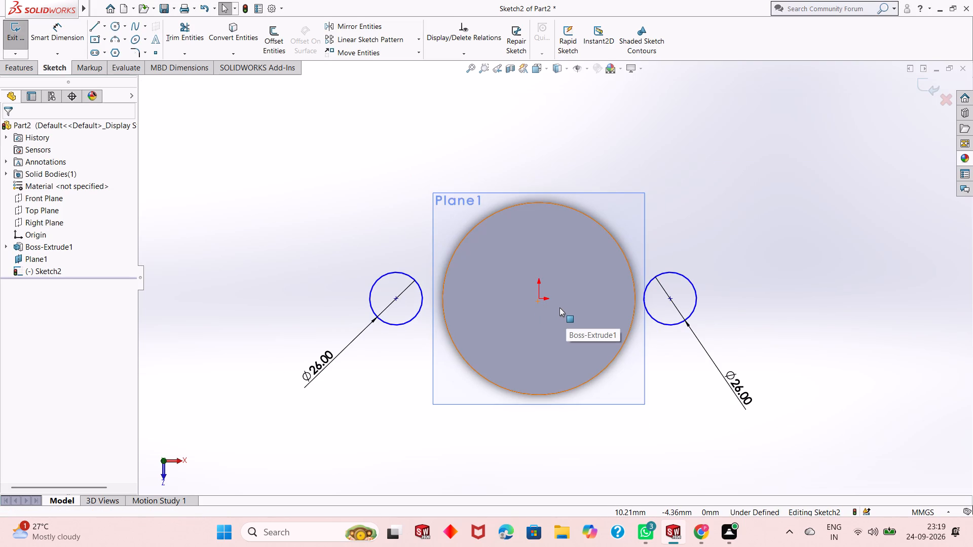
{"action": "scroll", "coordinate": [545, 291], "scroll_direction": "down", "scroll_amount": 2}
{"action": "scroll", "coordinate": [532, 306], "scroll_direction": "up", "scroll_amount": 2}
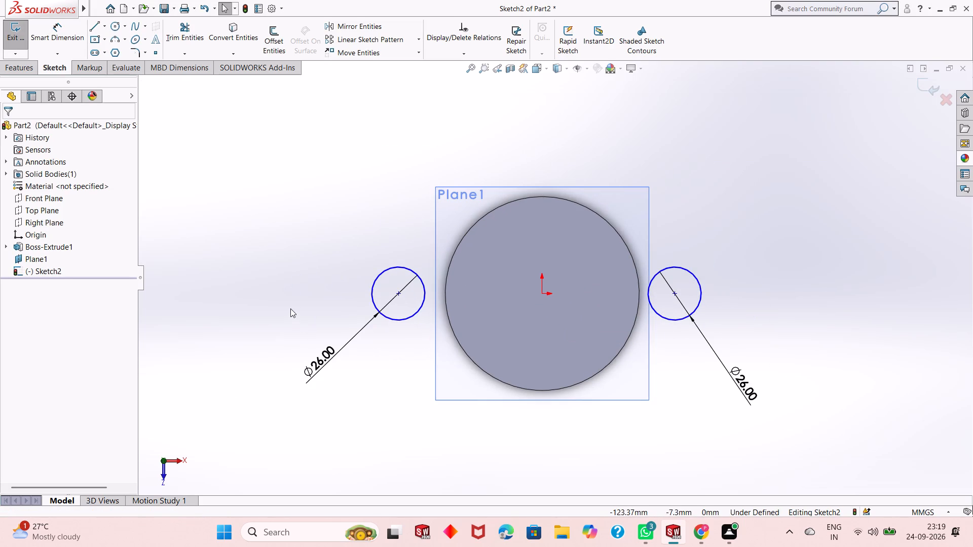
{"action": "left_click", "coordinate": [290, 308]}
{"action": "scroll", "coordinate": [555, 282], "scroll_direction": "down", "scroll_amount": 1}
{"action": "scroll", "coordinate": [544, 308], "scroll_direction": "up", "scroll_amount": 1}
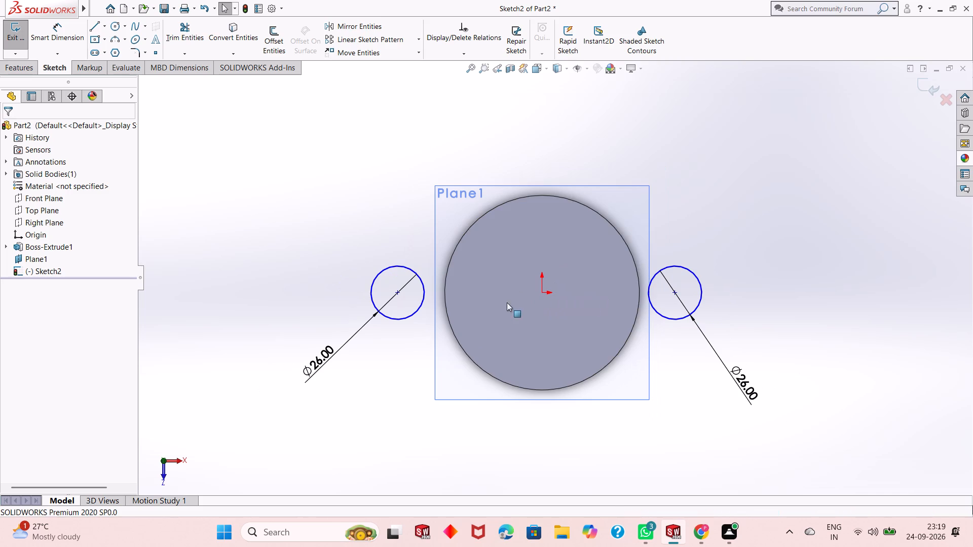
{"action": "scroll", "coordinate": [545, 308], "scroll_direction": "up", "scroll_amount": 1}
{"action": "scroll", "coordinate": [516, 305], "scroll_direction": "down", "scroll_amount": 1}
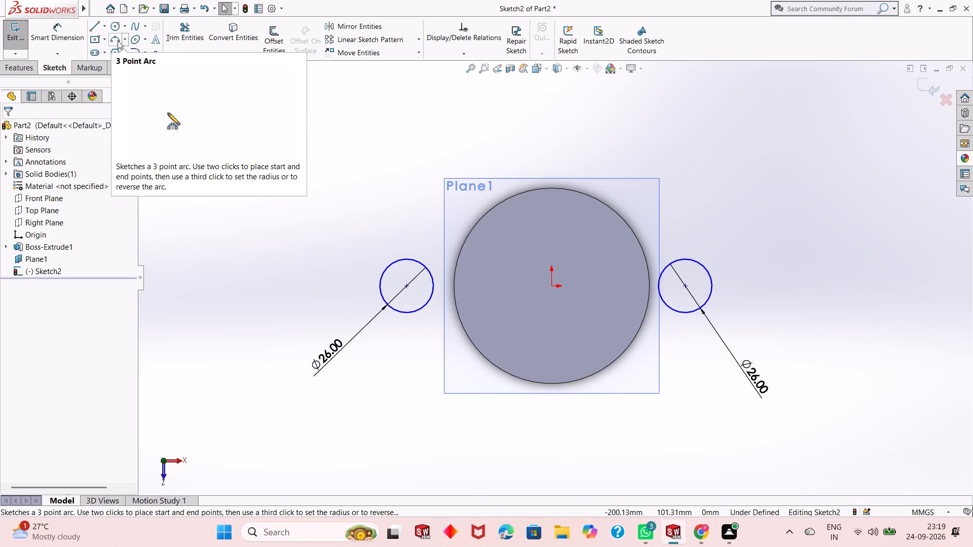
{"action": "left_click", "coordinate": [118, 41]}
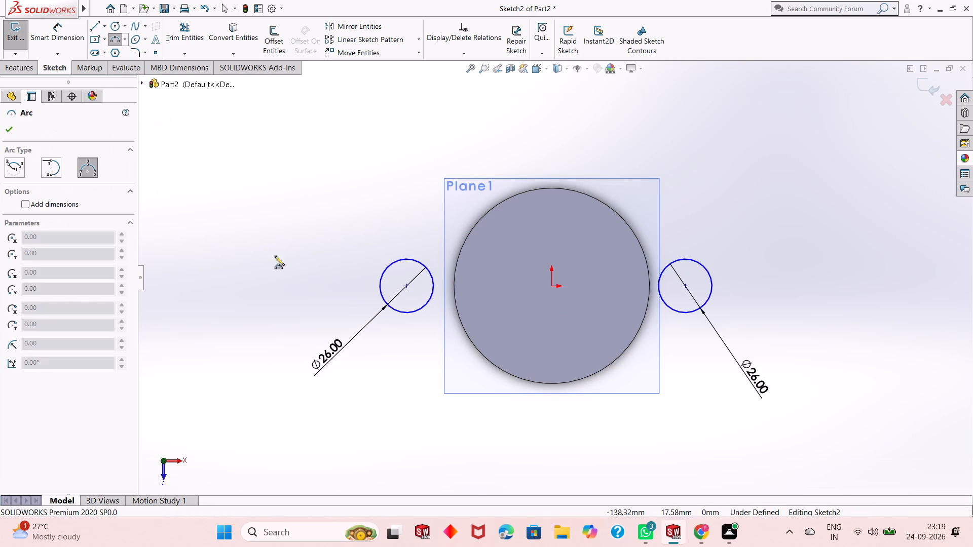
{"action": "left_click", "coordinate": [379, 288]}
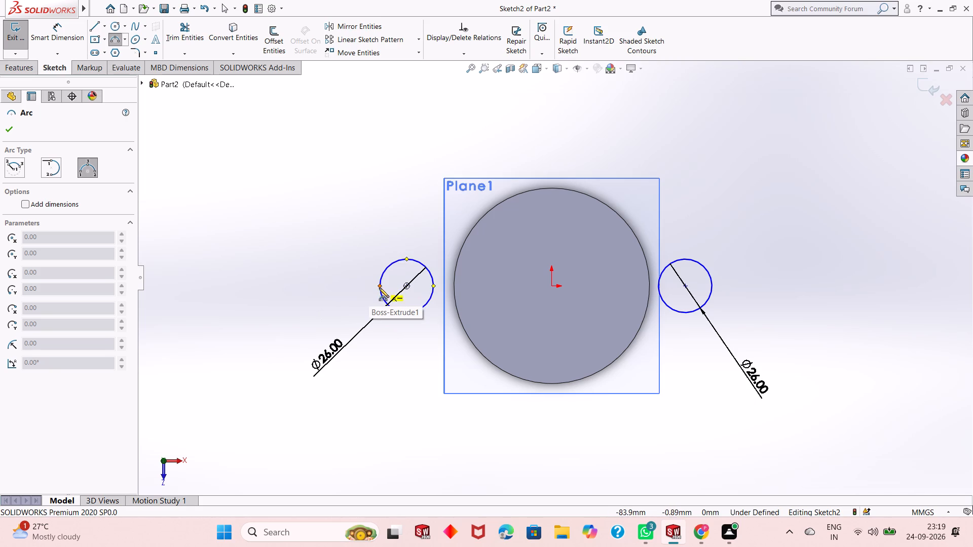
{"action": "left_click", "coordinate": [715, 285]}
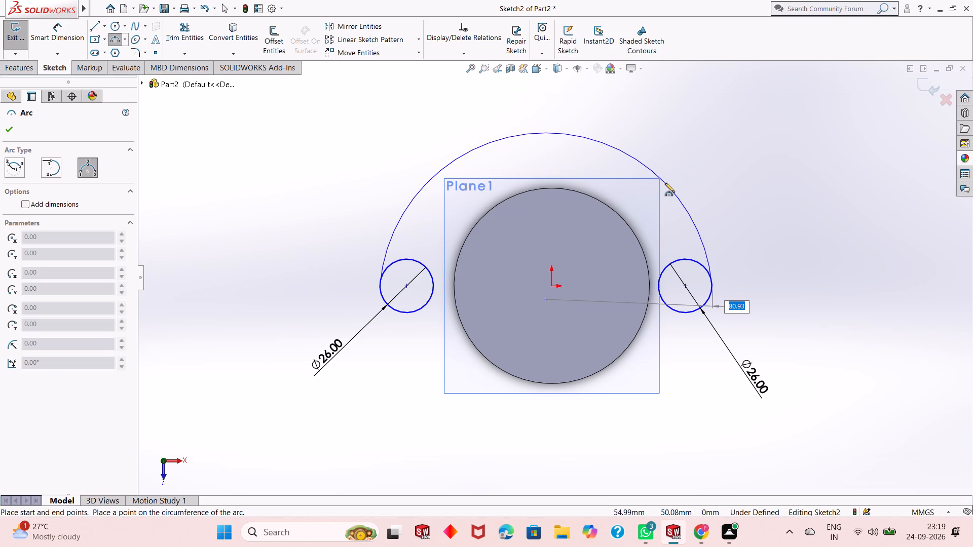
{"action": "type", "text": "82"}
{"action": "key", "text": "Return"}
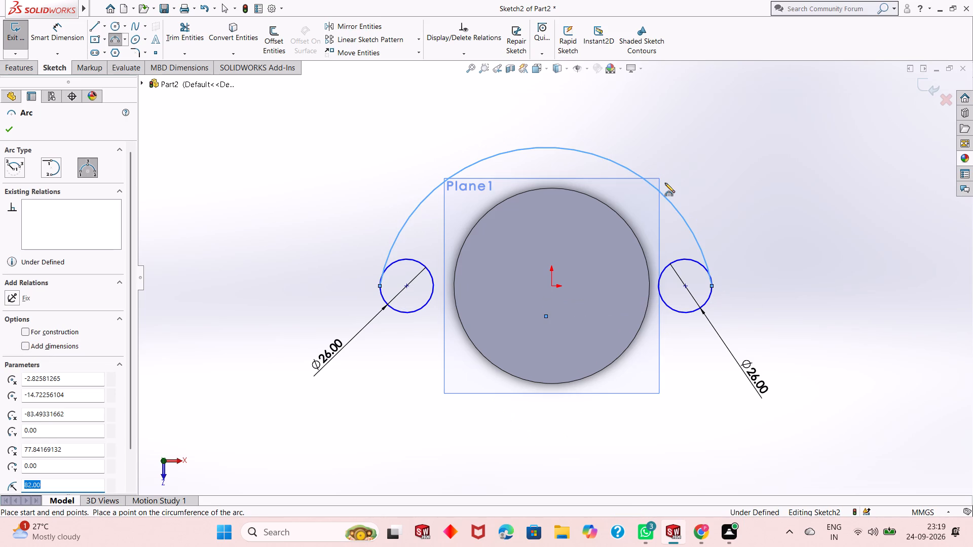
{"action": "right_click", "coordinate": [242, 130]}
{"action": "left_click", "coordinate": [254, 138]}
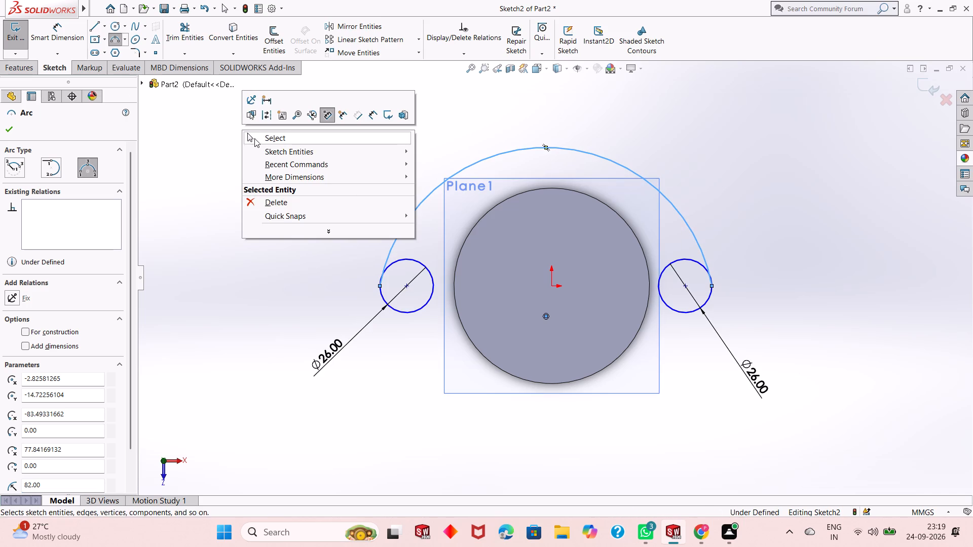
Add a radius dimension of 82 mm to the arc.
{"action": "scroll", "coordinate": [558, 254], "scroll_direction": "up", "scroll_amount": 2}
{"action": "scroll", "coordinate": [574, 292], "scroll_direction": "down", "scroll_amount": 1}
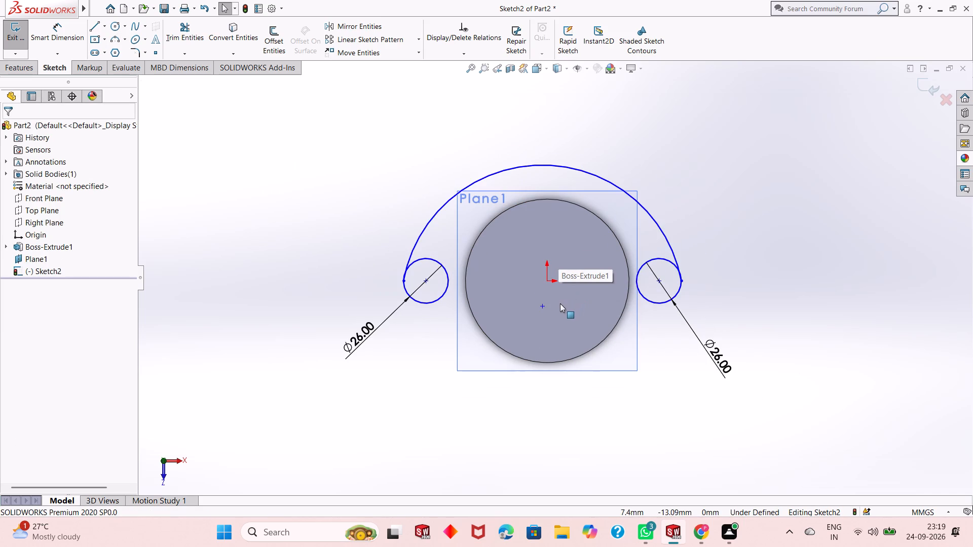
{"action": "scroll", "coordinate": [560, 335], "scroll_direction": "down", "scroll_amount": 4}
{"action": "scroll", "coordinate": [560, 335], "scroll_direction": "up", "scroll_amount": 3}
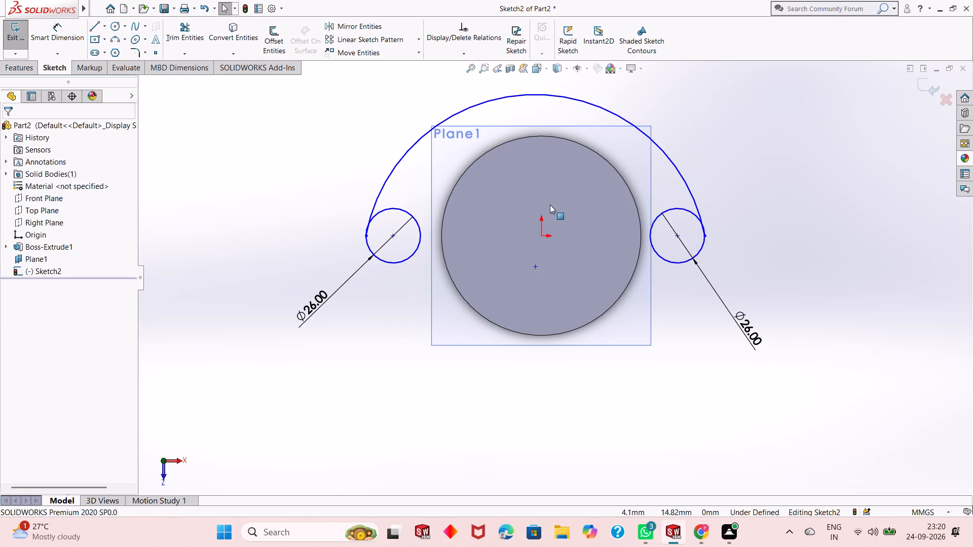
{"action": "left_click", "coordinate": [49, 38]}
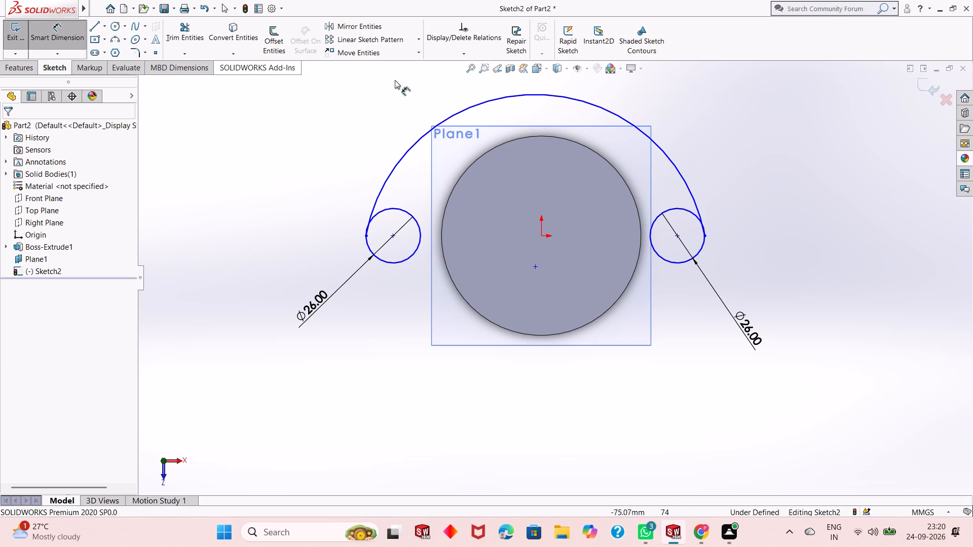
{"action": "left_click", "coordinate": [466, 107]}
{"action": "left_click", "coordinate": [334, 95]}
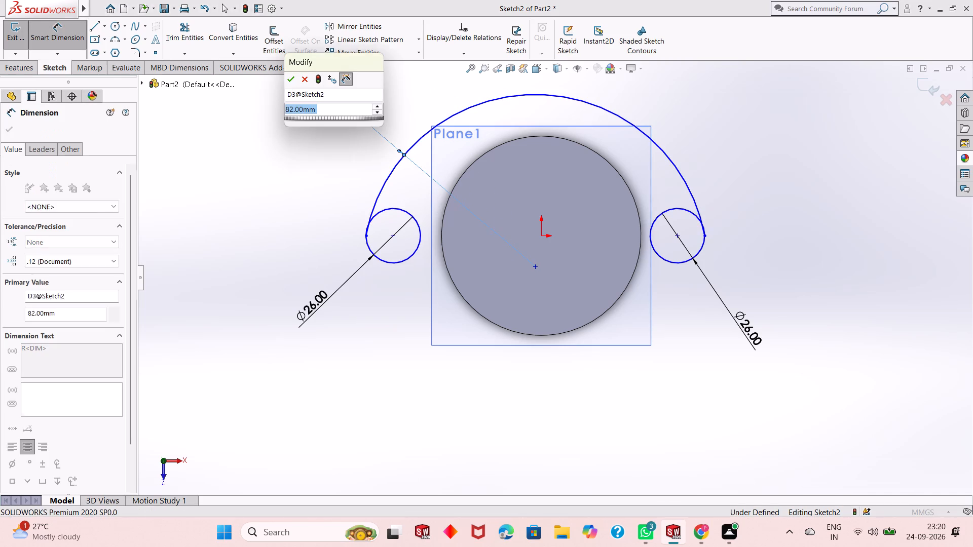
{"action": "left_click", "coordinate": [287, 82]}
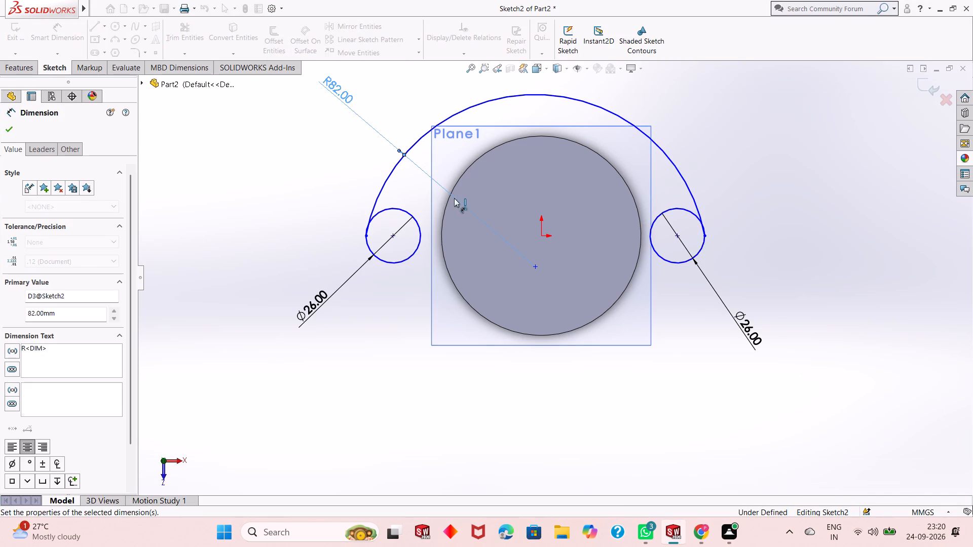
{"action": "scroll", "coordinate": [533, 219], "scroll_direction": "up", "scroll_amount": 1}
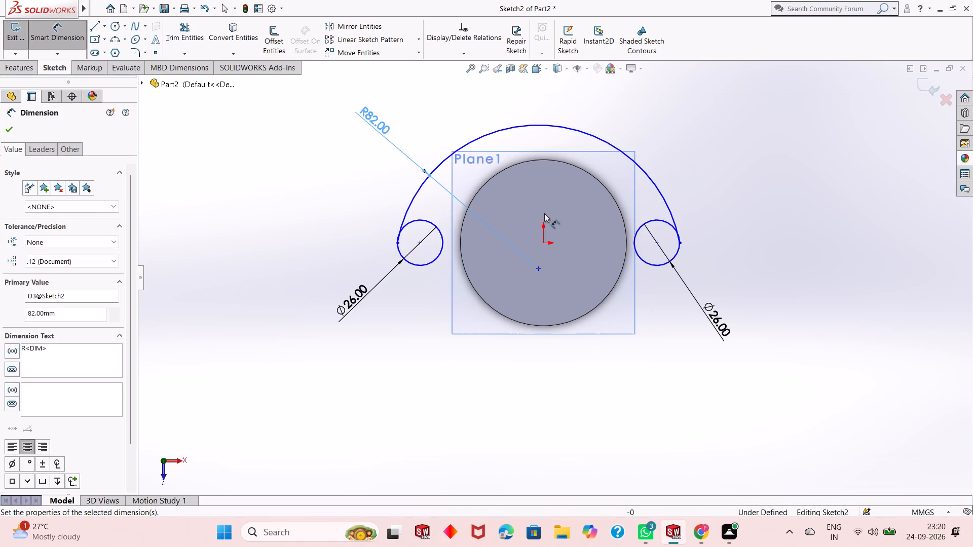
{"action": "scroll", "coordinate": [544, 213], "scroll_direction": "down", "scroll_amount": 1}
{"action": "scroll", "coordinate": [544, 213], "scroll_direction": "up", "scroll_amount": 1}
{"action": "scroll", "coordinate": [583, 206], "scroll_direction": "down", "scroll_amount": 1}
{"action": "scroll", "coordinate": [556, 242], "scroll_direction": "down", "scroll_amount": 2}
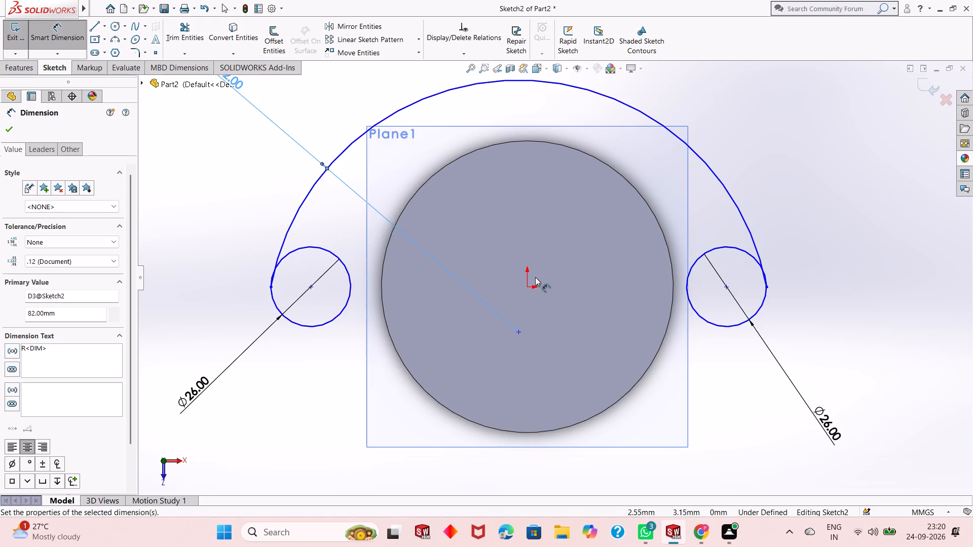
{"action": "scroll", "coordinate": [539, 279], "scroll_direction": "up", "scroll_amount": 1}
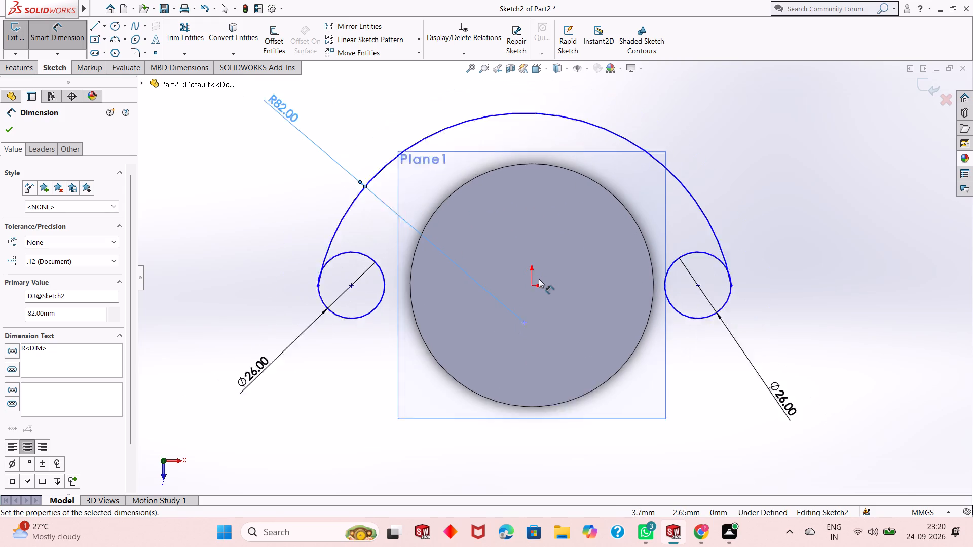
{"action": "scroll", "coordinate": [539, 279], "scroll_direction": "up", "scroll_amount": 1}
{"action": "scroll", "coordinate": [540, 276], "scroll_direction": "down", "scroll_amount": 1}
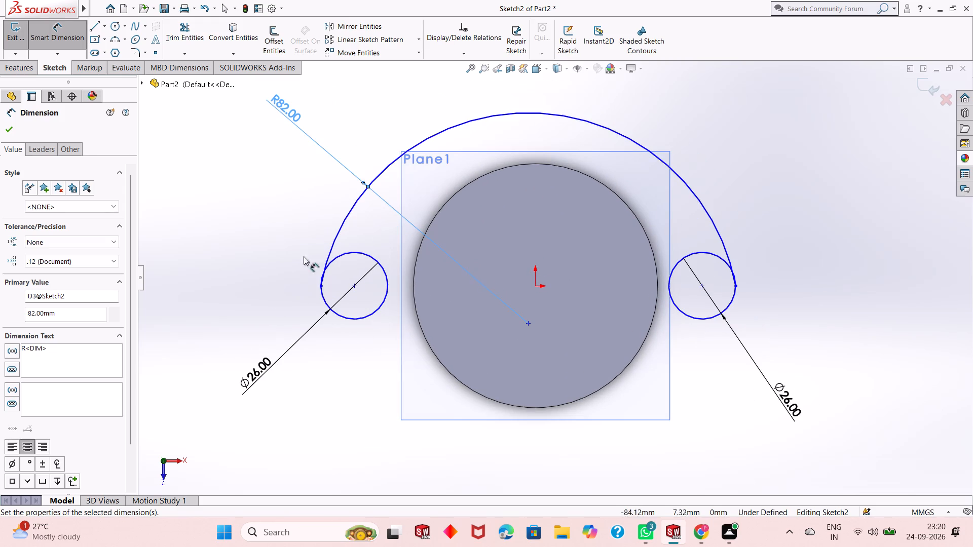
Undo the arc's 82 mm radius dimension and the arc itself, keeping the two 26 mm circles.
{"action": "key", "text": "ctrl+z"}
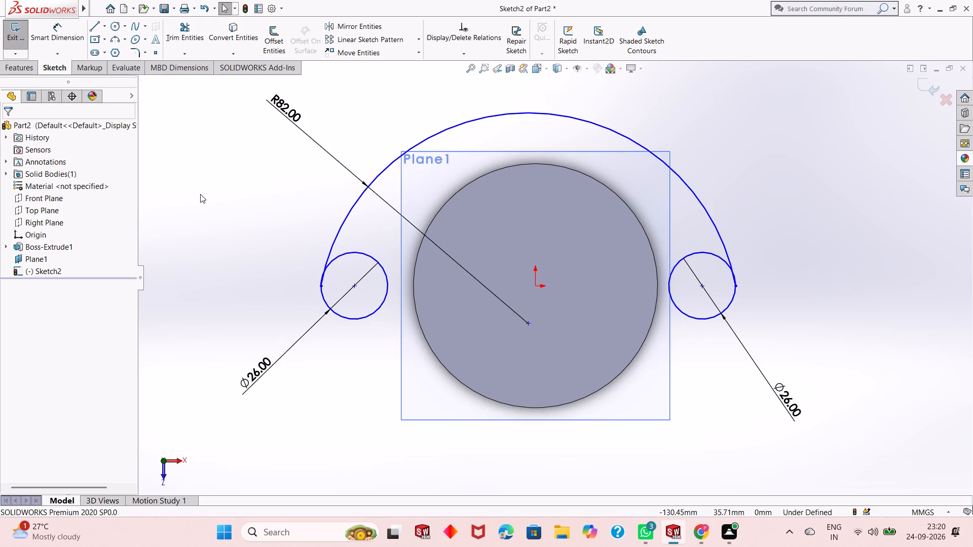
{"action": "key", "text": "ctrl+z"}
{"action": "key", "text": "ctrl+z"}
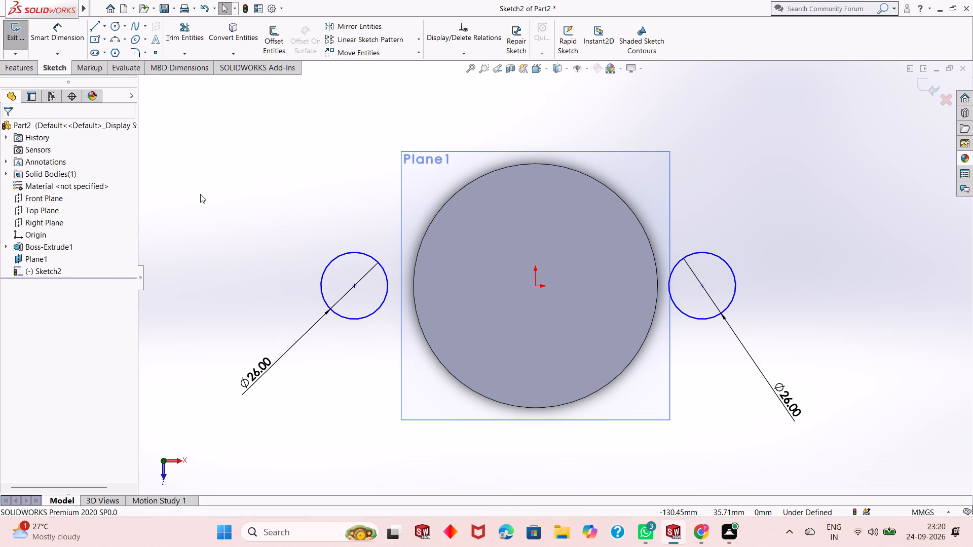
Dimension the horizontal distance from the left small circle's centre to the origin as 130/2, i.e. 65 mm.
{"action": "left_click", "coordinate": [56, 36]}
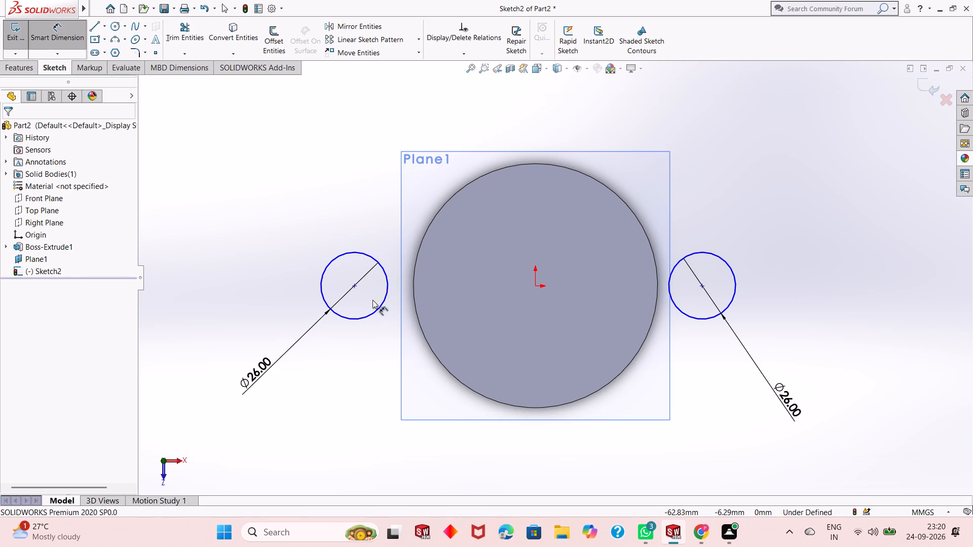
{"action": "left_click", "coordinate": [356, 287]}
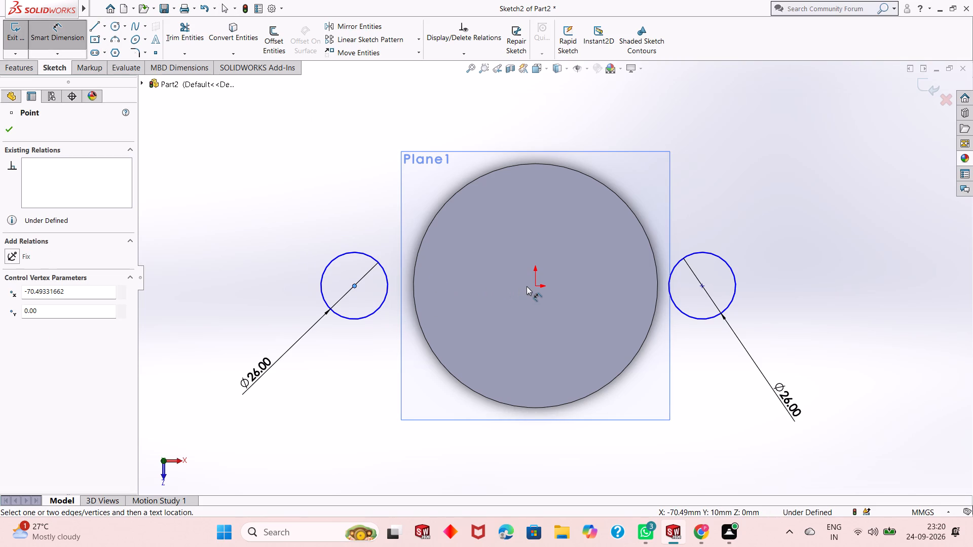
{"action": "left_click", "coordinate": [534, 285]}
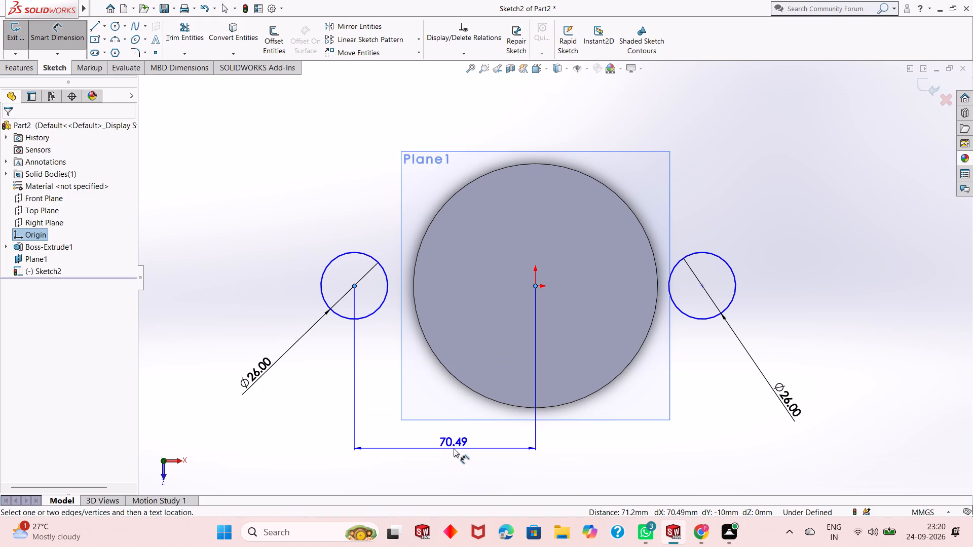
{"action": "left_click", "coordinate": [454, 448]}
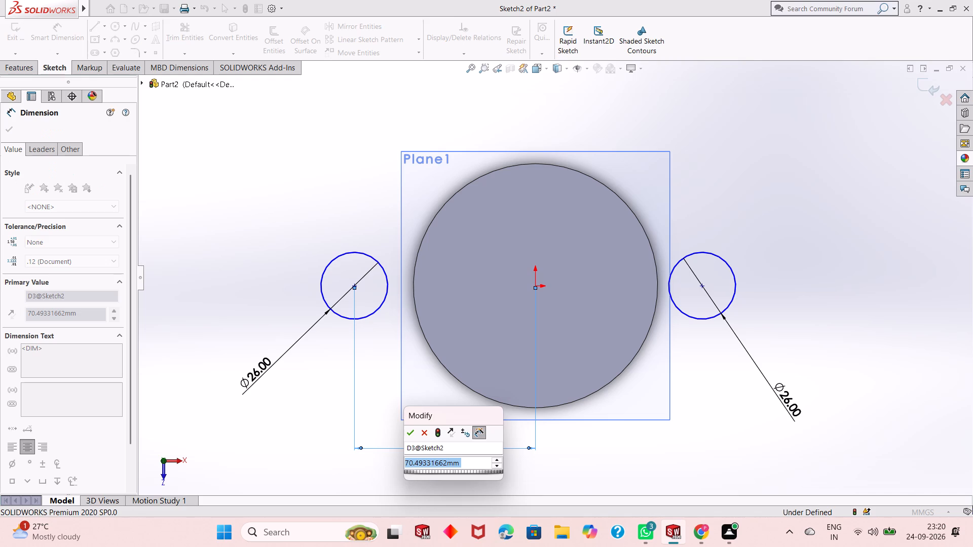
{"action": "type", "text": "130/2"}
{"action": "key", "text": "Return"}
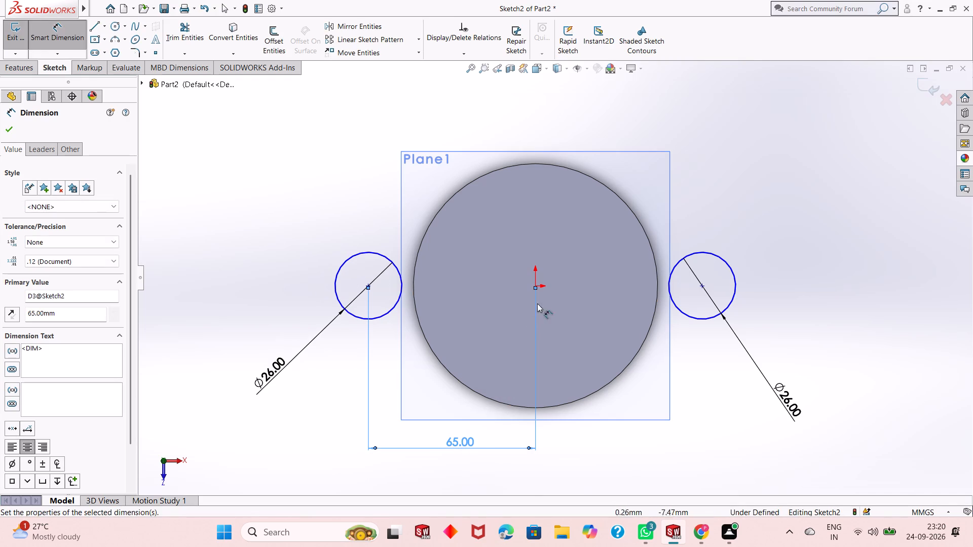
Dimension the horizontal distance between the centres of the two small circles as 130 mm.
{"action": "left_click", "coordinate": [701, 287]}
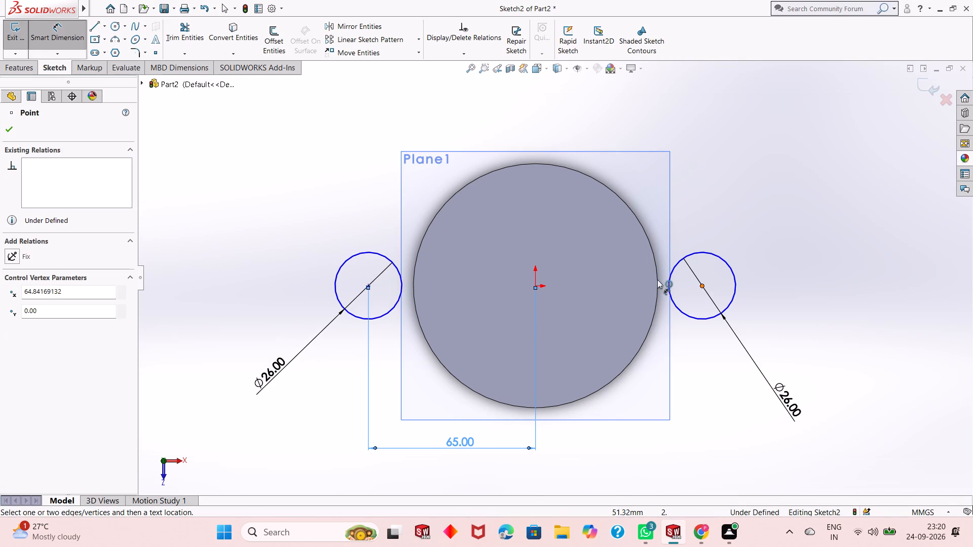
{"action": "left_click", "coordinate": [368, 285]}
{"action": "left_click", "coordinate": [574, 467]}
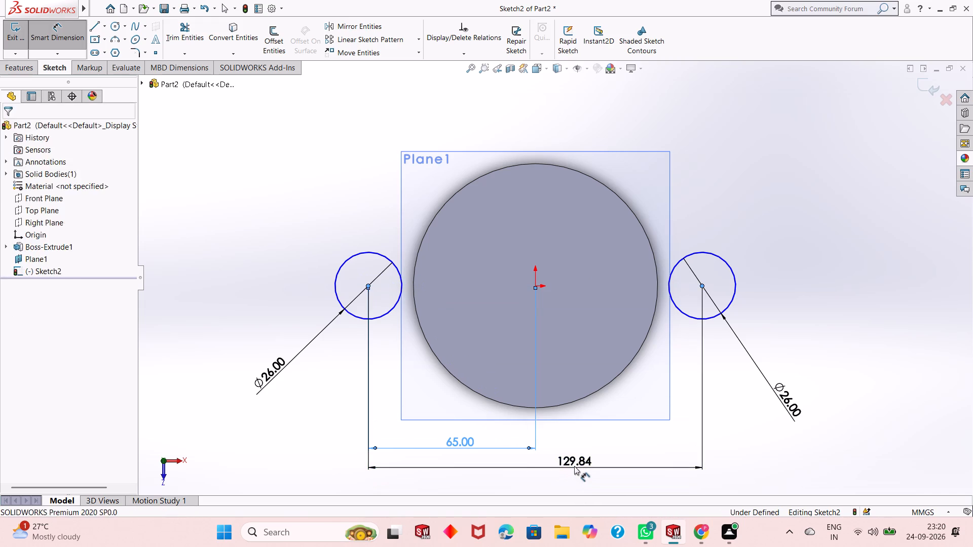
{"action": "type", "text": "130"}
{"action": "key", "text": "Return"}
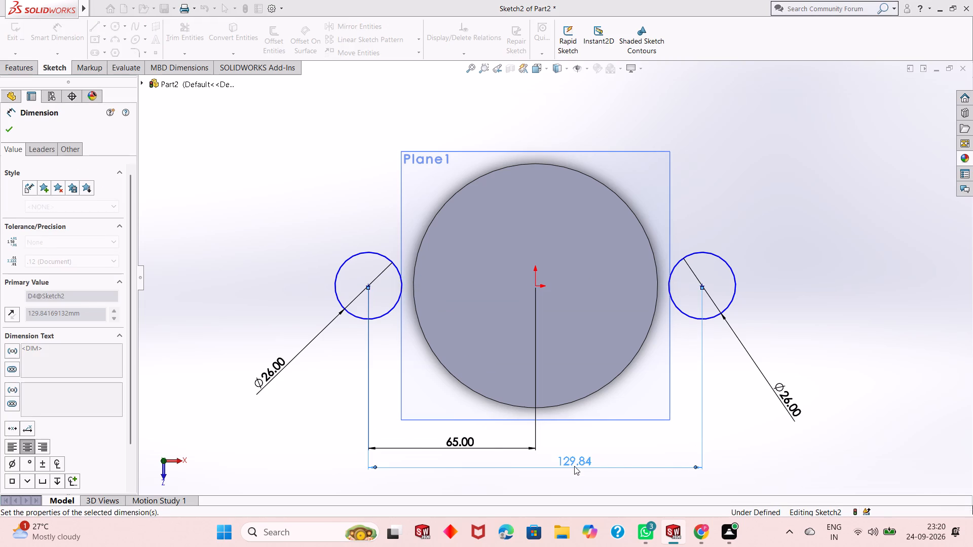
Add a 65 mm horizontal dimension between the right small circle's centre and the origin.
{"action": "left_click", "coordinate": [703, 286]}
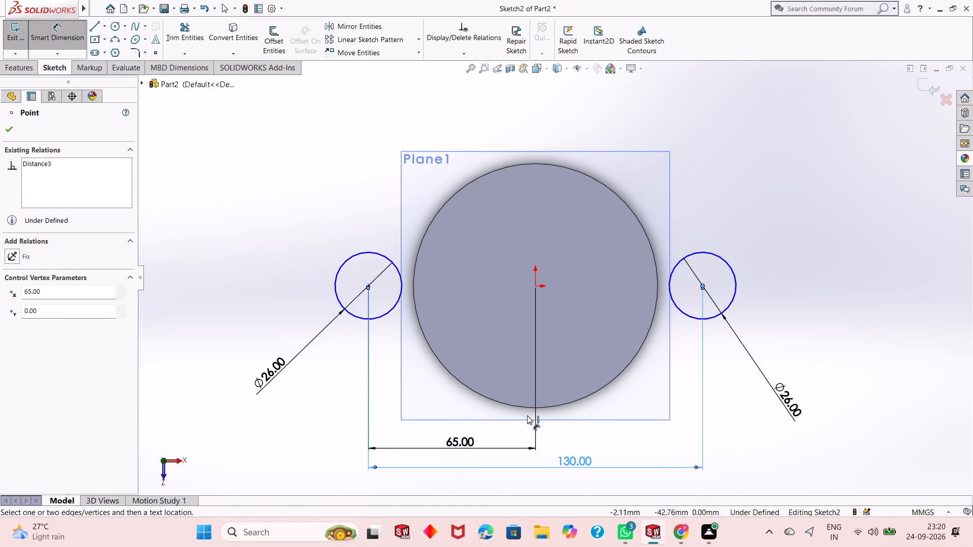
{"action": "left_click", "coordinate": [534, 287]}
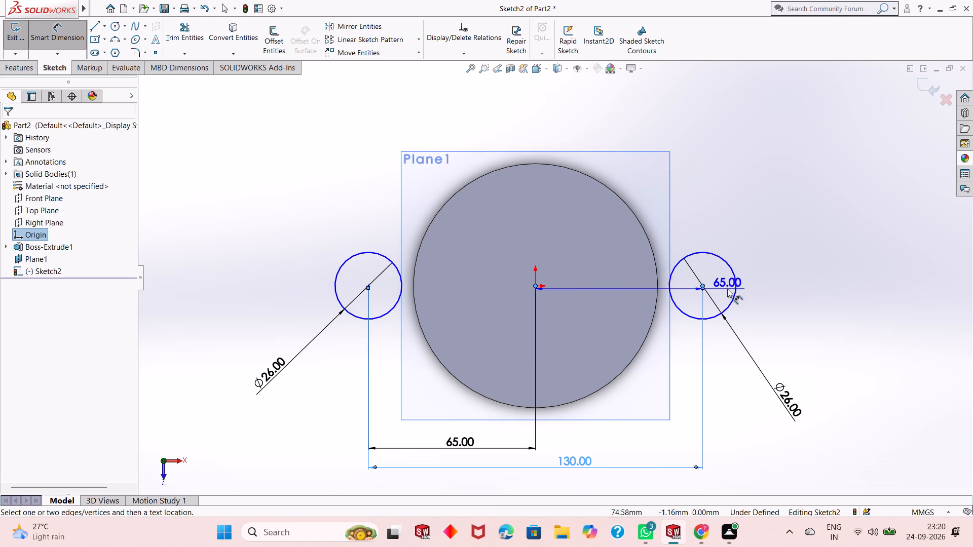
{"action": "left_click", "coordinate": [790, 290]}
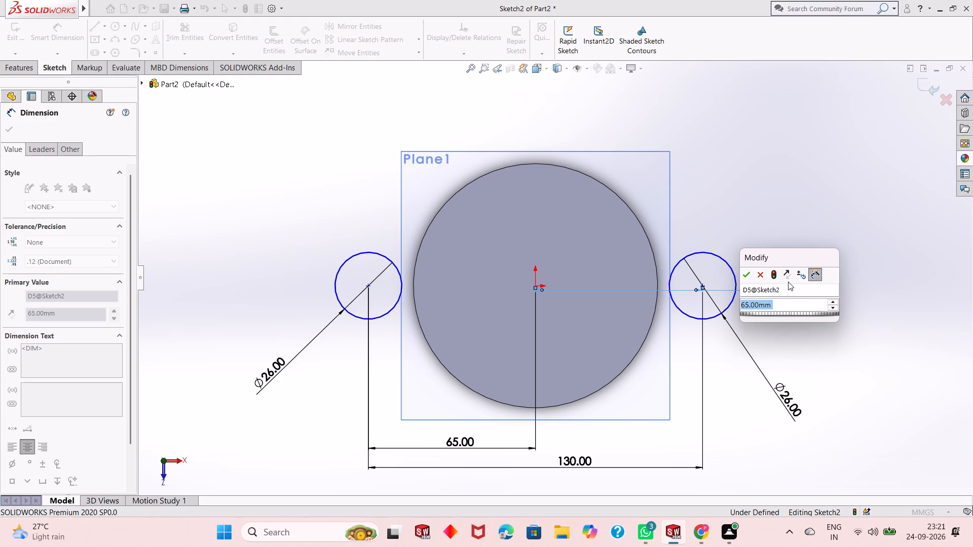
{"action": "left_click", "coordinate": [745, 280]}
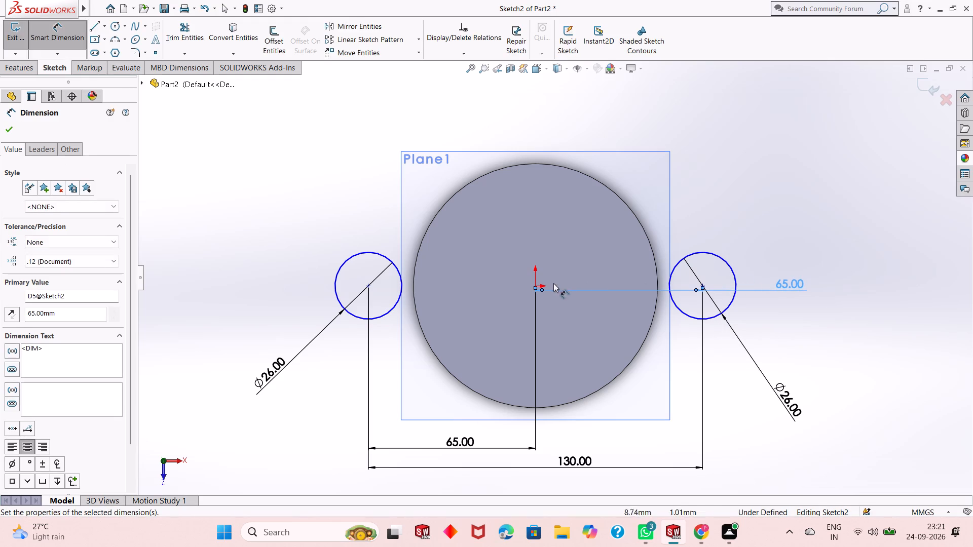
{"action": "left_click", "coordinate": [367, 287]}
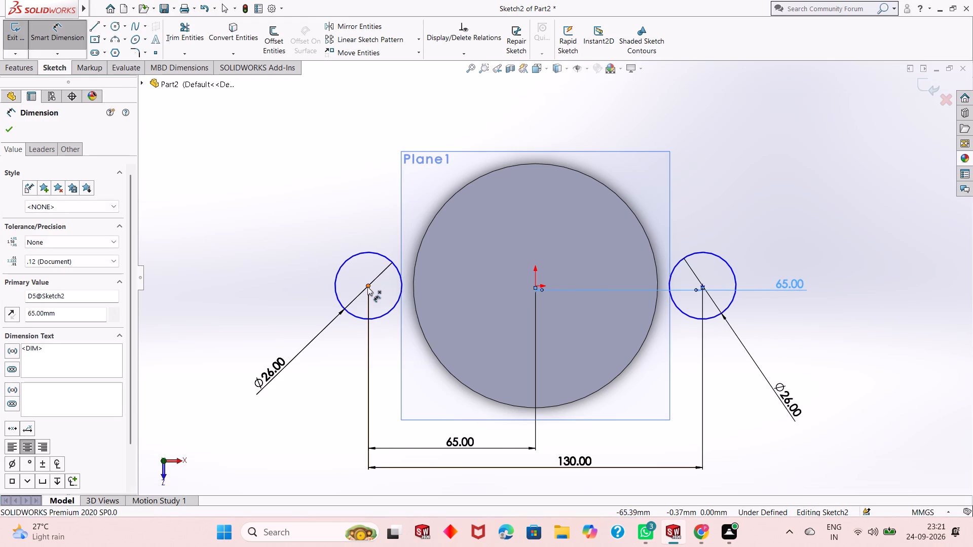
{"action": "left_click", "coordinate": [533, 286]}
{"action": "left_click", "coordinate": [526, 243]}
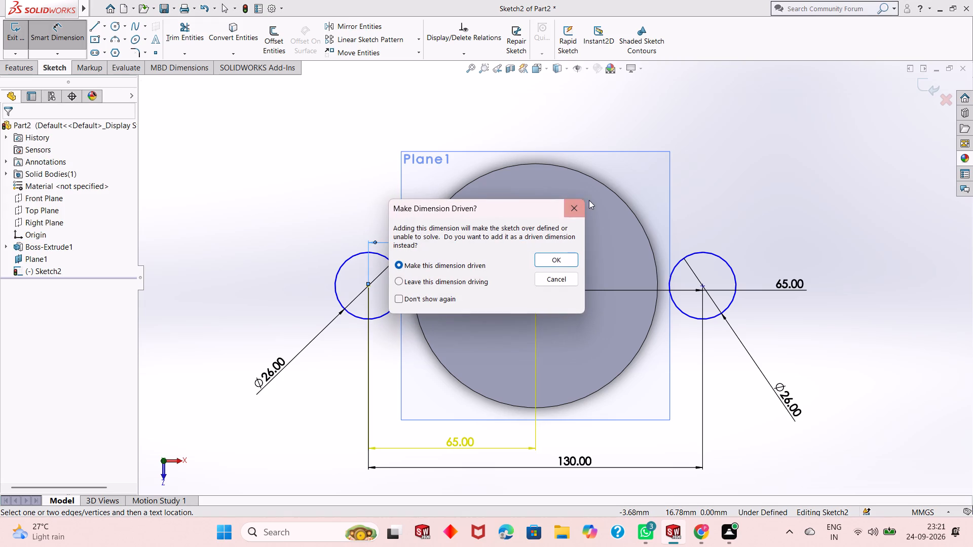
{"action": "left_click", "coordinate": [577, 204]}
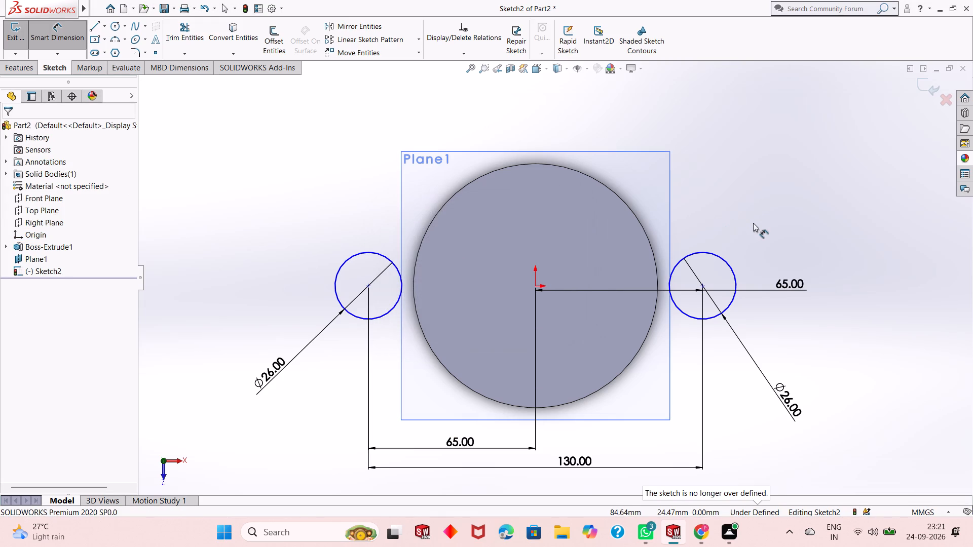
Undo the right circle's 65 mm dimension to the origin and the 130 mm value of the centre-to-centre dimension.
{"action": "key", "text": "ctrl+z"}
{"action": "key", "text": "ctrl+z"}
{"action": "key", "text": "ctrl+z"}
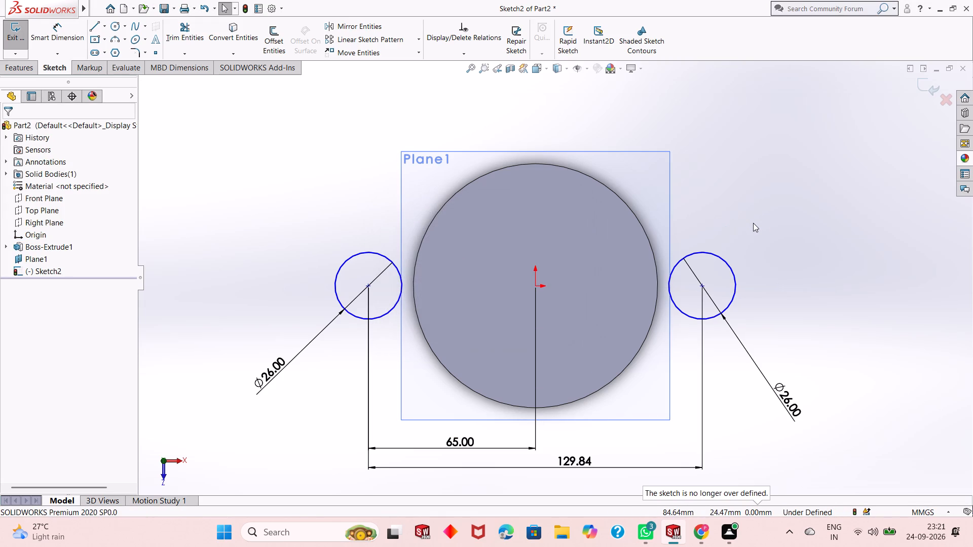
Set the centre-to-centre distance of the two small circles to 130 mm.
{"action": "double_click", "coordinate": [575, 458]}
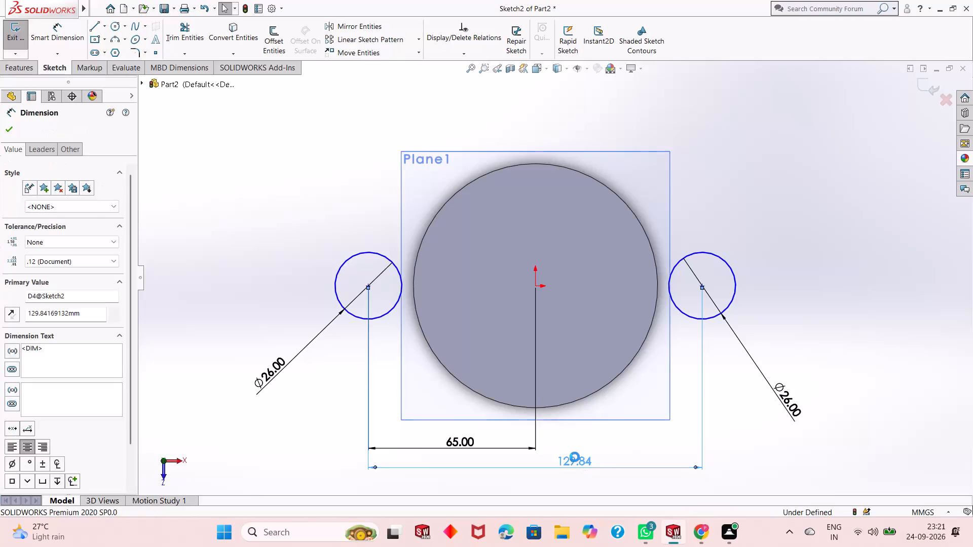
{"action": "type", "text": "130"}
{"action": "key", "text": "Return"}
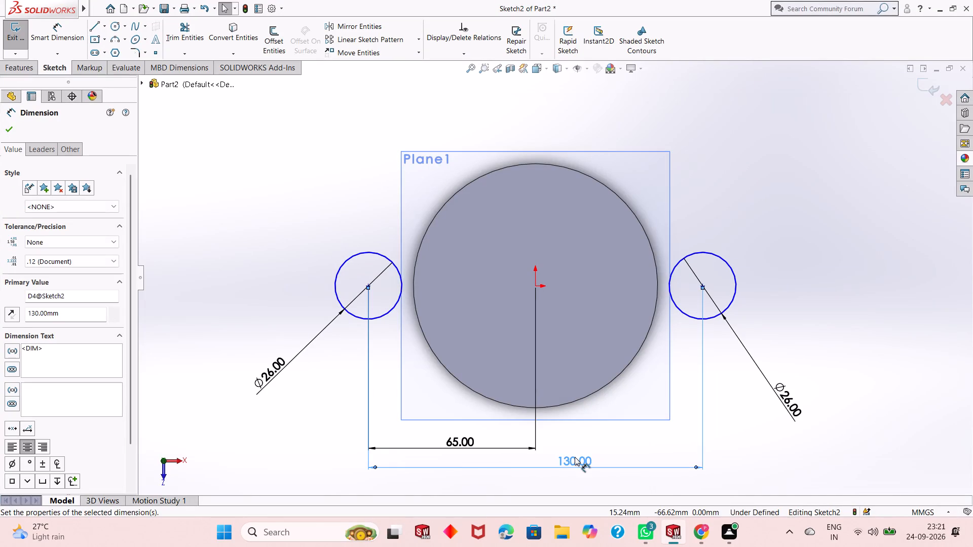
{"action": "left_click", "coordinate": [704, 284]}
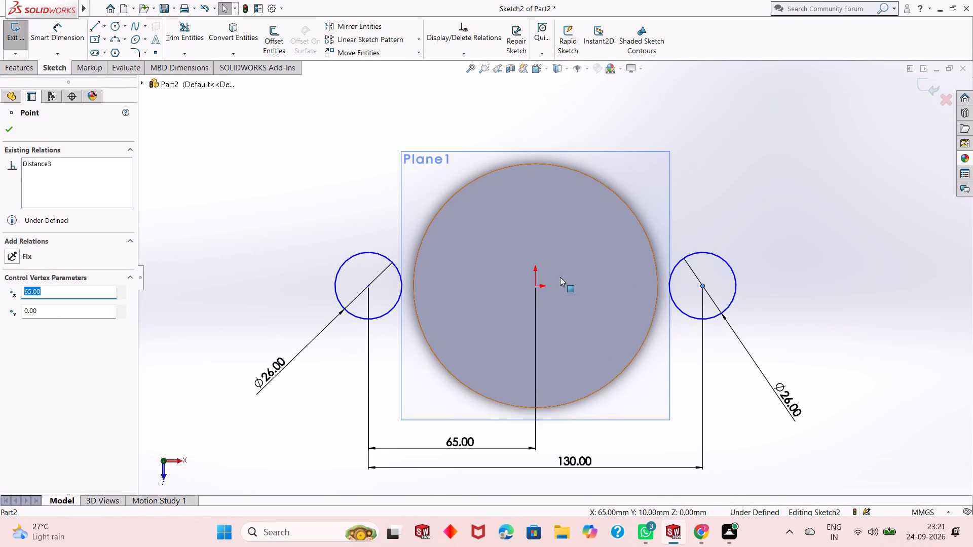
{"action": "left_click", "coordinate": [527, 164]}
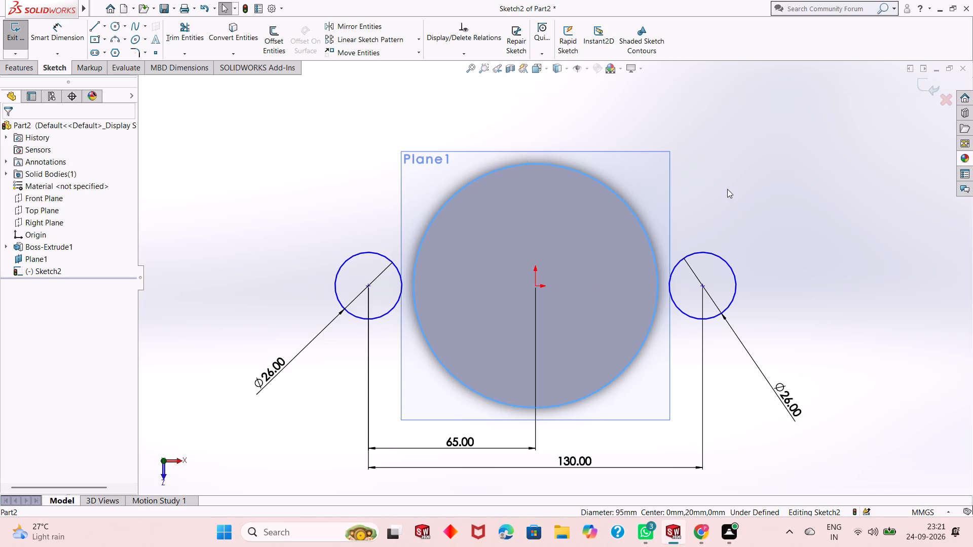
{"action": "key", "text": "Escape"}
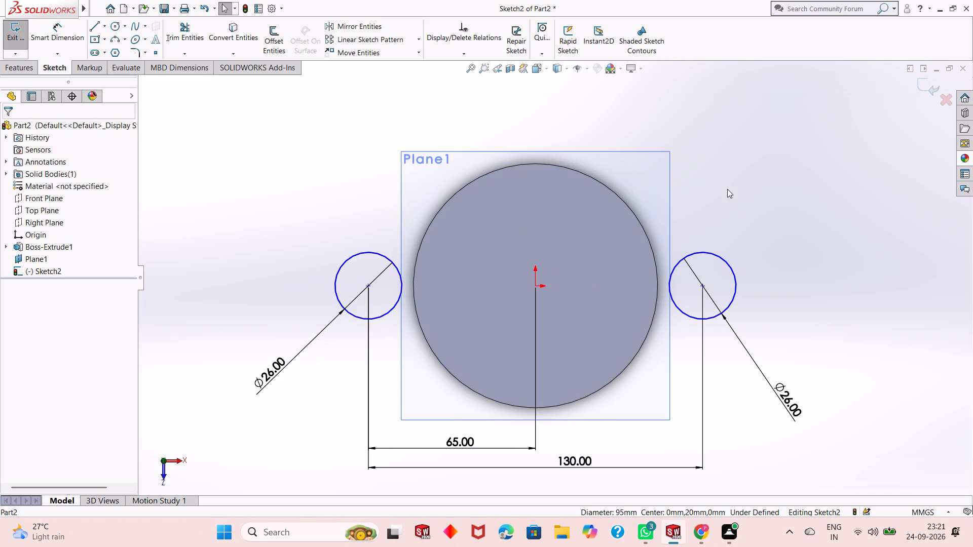
Undo all dimensions and both small circles so that the sketch on Plane1 is empty.
{"action": "key", "text": "ctrl+z"}
{"action": "key", "text": "ctrl+z"}
{"action": "key", "text": "ctrl+z"}
{"action": "key", "text": "ctrl+z"}
{"action": "key", "text": "ctrl+z"}
{"action": "key", "text": "ctrl+z"}
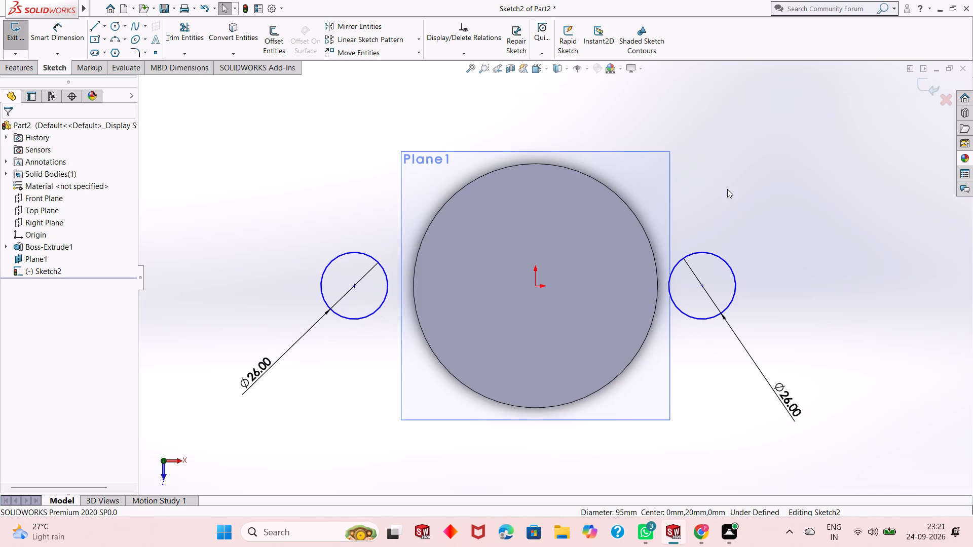
{"action": "key", "text": "ctrl+z"}
{"action": "key", "text": "ctrl+z"}
{"action": "key", "text": "ctrl+z"}
{"action": "key", "text": "ctrl+z"}
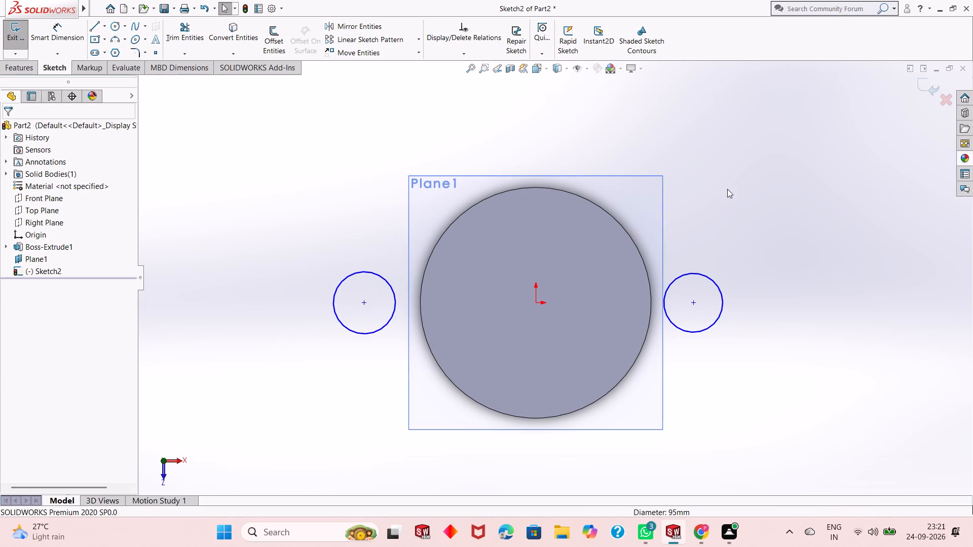
{"action": "key", "text": "ctrl+z"}
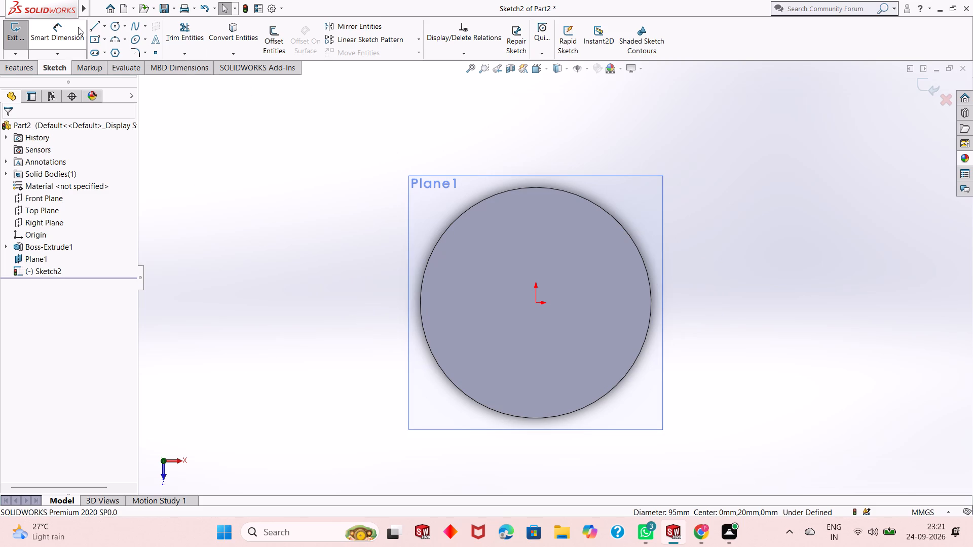
Sketch two circles on opposite sides of the disc, centred about 4.8 mm above the origin, with radii of about 10.9 mm and 11.9 mm.
{"action": "left_click", "coordinate": [119, 22]}
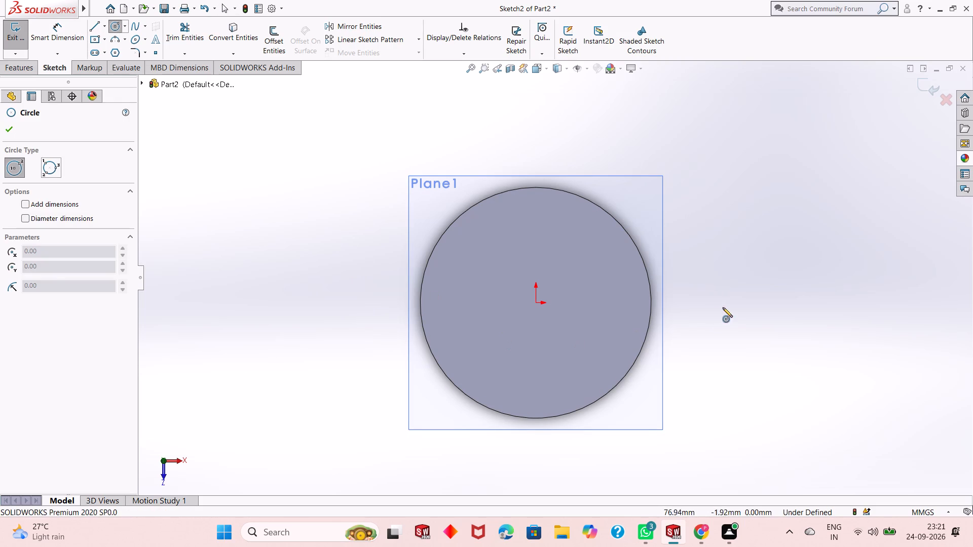
{"action": "left_click", "coordinate": [719, 291]}
{"action": "left_click", "coordinate": [737, 271]}
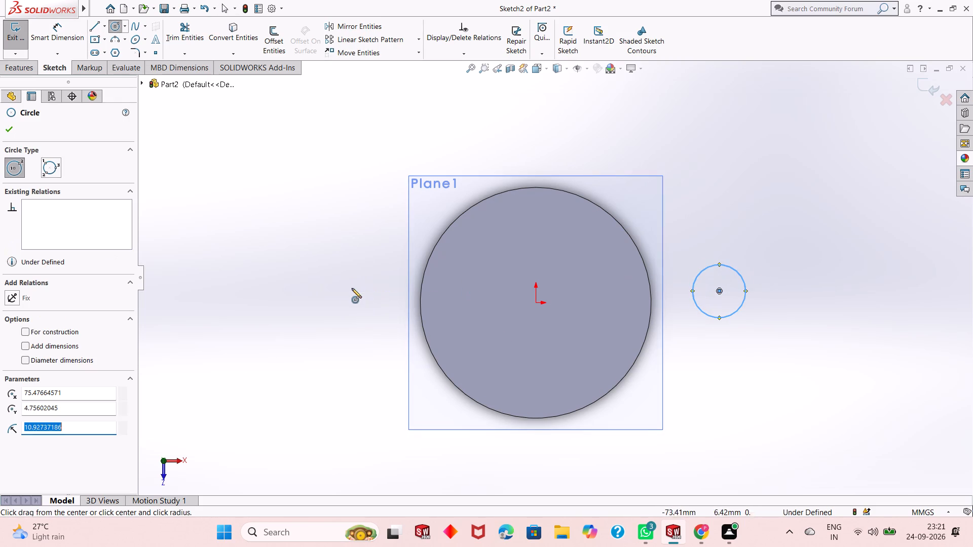
{"action": "left_click", "coordinate": [345, 292]}
{"action": "left_click", "coordinate": [345, 262]}
{"action": "right_click", "coordinate": [345, 262]}
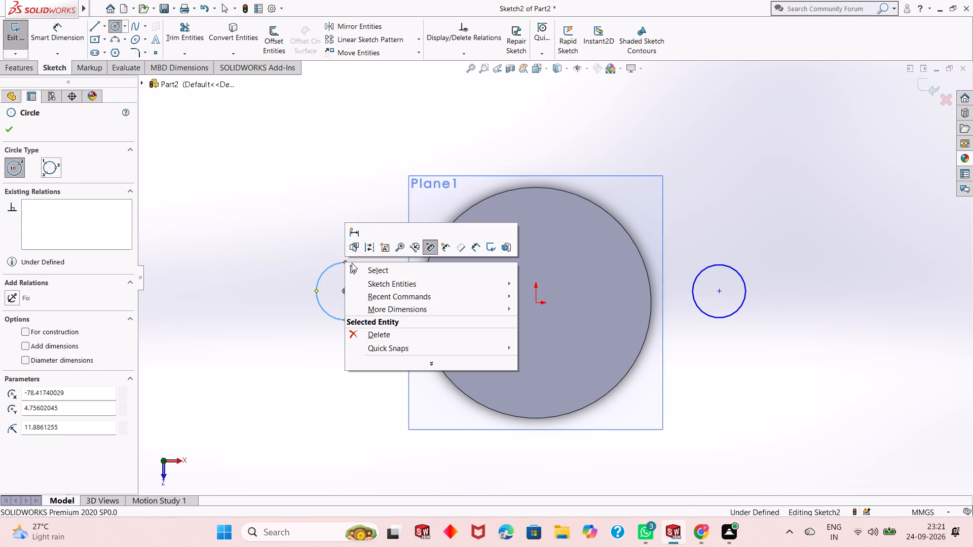
{"action": "left_click", "coordinate": [354, 264]}
Dimension the left small circle's diameter as 26 mm.
{"action": "left_click", "coordinate": [59, 33]}
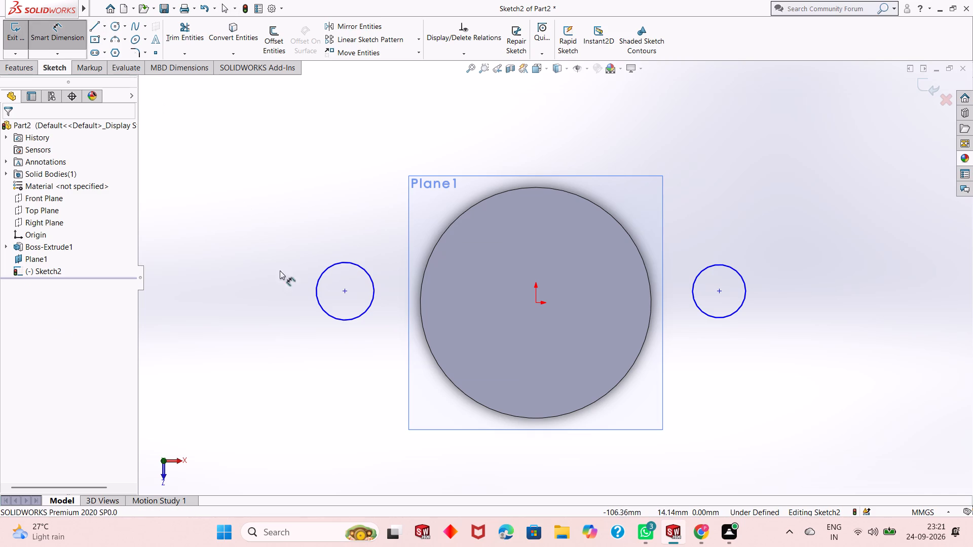
{"action": "left_click", "coordinate": [317, 286]}
{"action": "left_click", "coordinate": [269, 343]}
{"action": "type", "text": "26"}
{"action": "key", "text": "Return"}
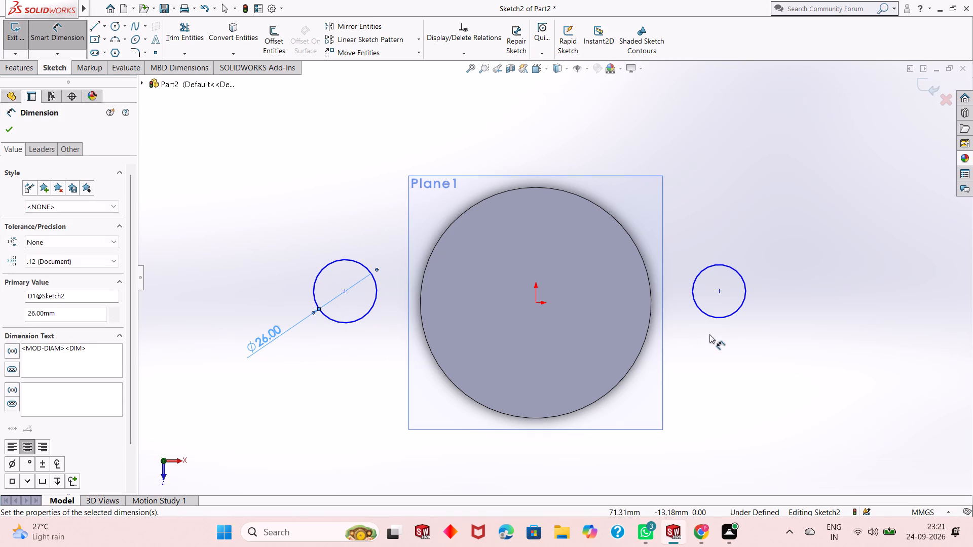
Dimension the right small circle's diameter as 26 mm.
{"action": "left_click", "coordinate": [722, 318]}
{"action": "left_click", "coordinate": [793, 371]}
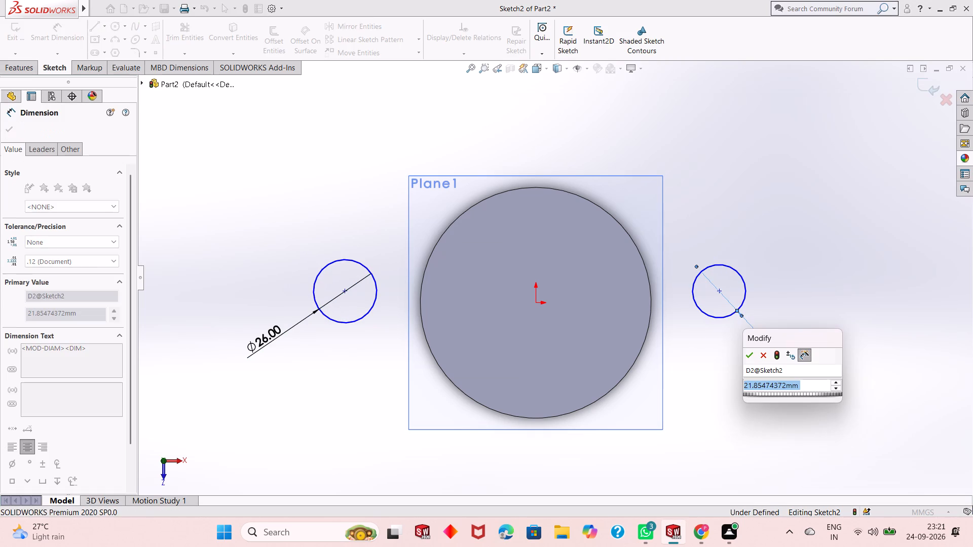
{"action": "type", "text": "26"}
{"action": "key", "text": "Return"}
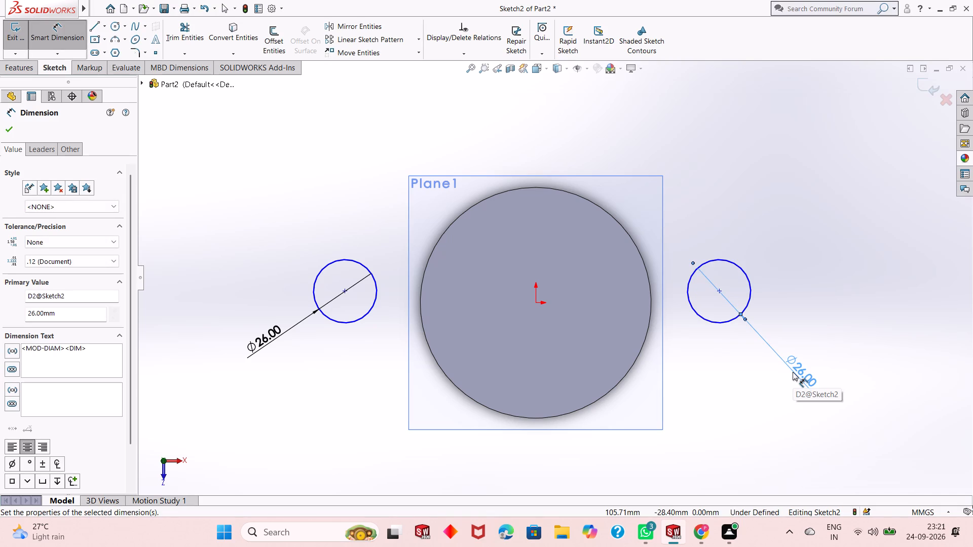
Dimension the vertical distance from the origin to each small circle's centre as 0 mm.
{"action": "left_click", "coordinate": [346, 294]}
{"action": "left_click", "coordinate": [534, 304]}
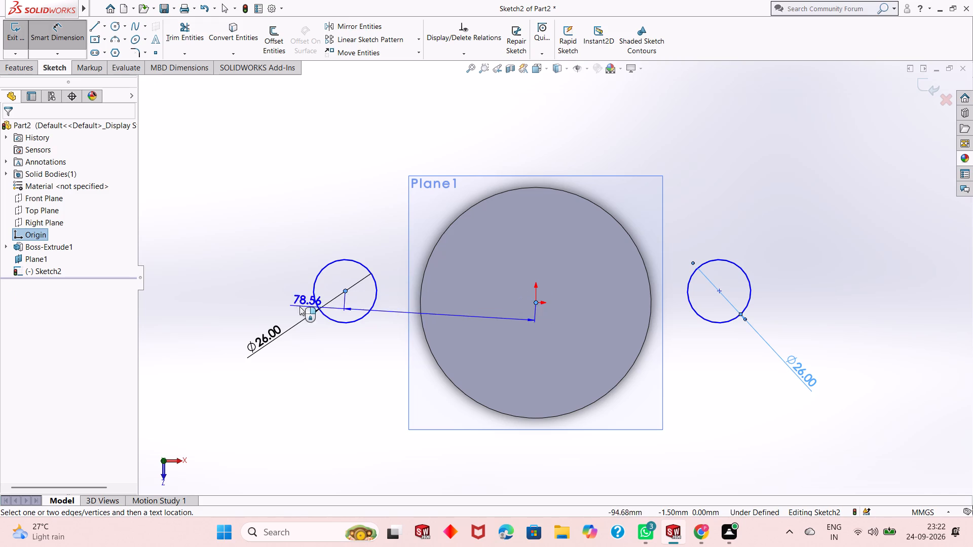
{"action": "left_click", "coordinate": [260, 292]}
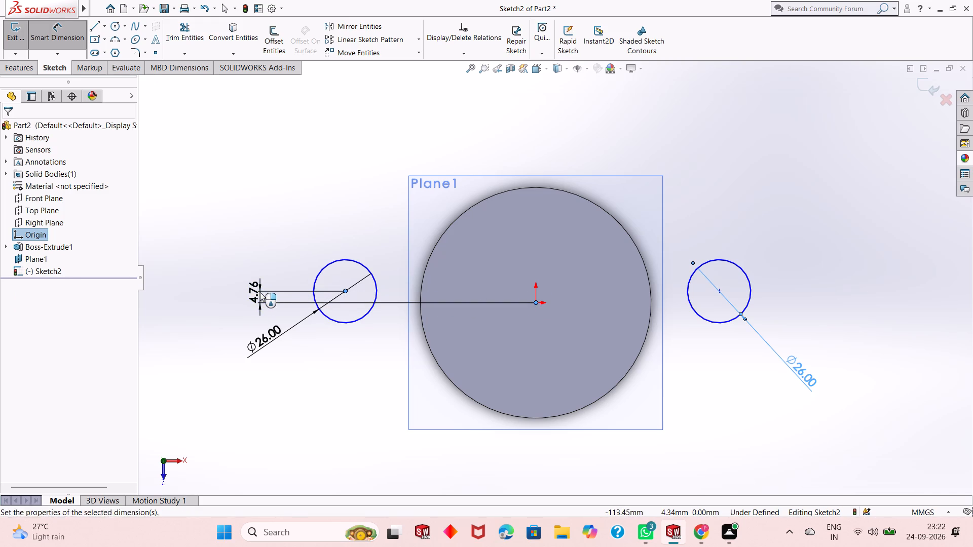
{"action": "key", "text": "0"}
{"action": "key", "text": "Return"}
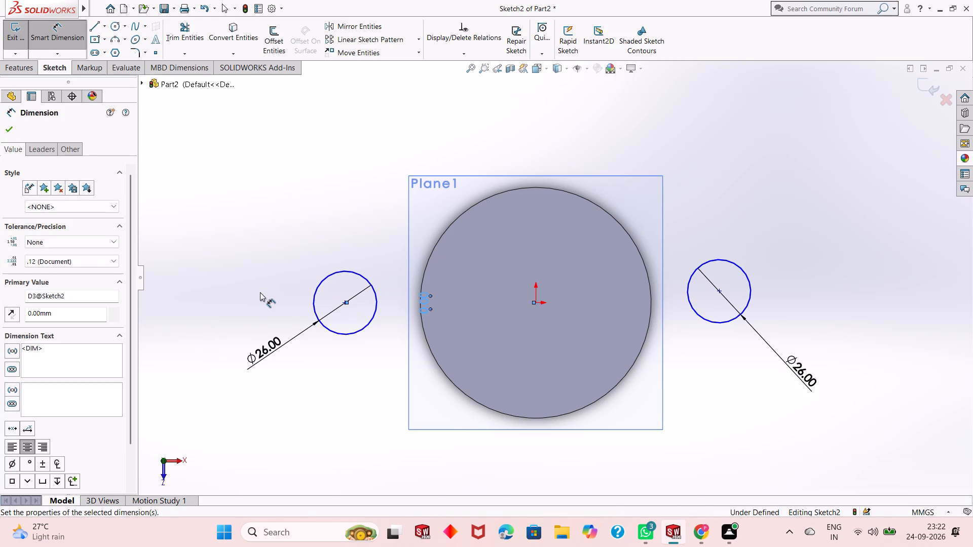
{"action": "left_click", "coordinate": [539, 305]}
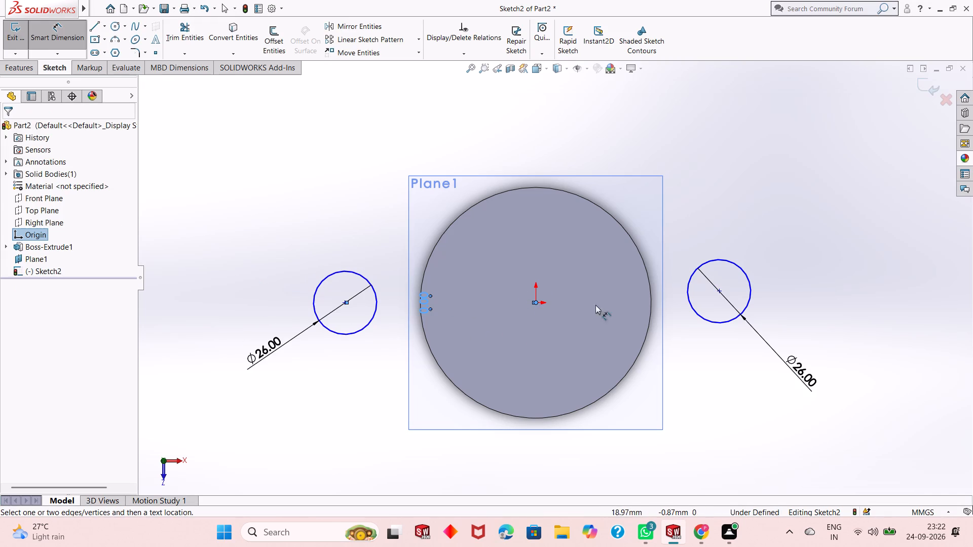
{"action": "left_click", "coordinate": [717, 290]}
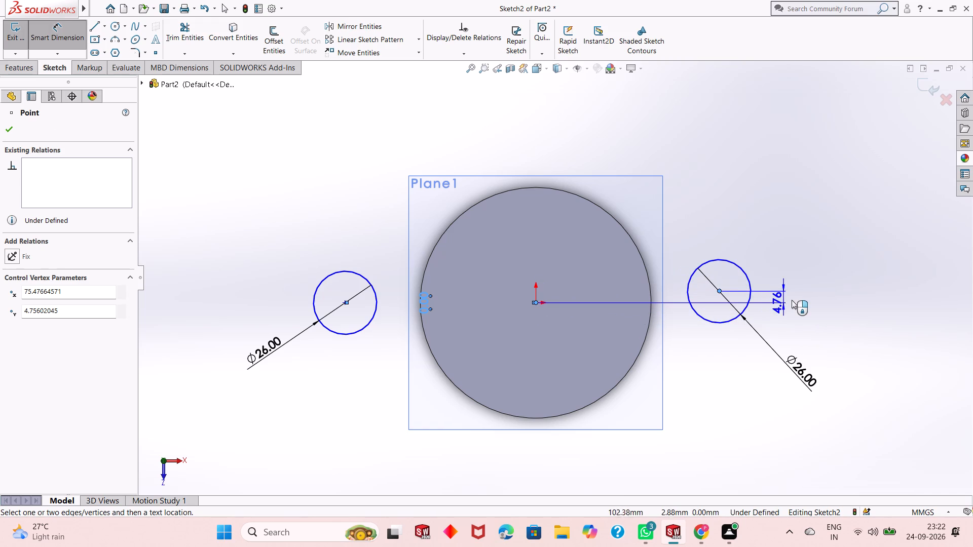
{"action": "left_click", "coordinate": [794, 302]}
{"action": "key", "text": "0"}
{"action": "key", "text": "Return"}
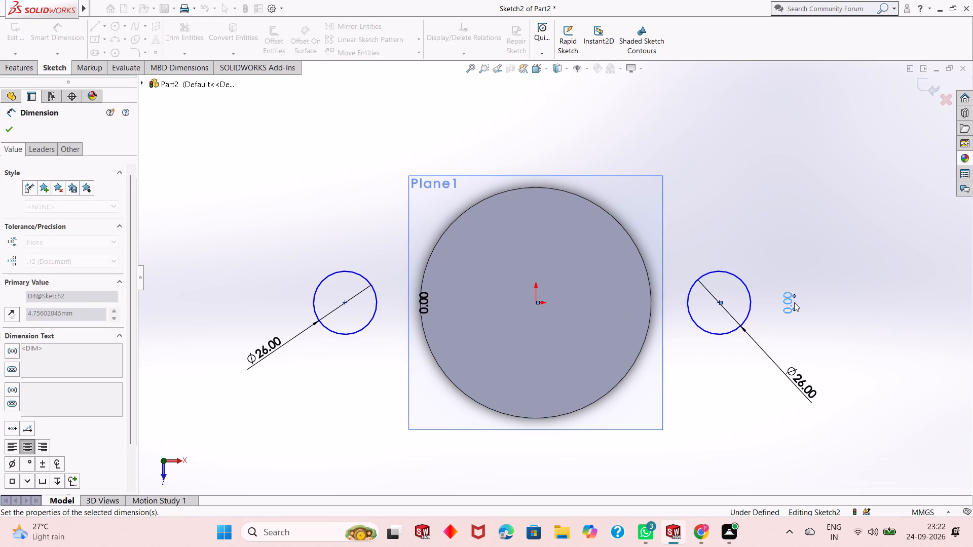
Dimension the horizontal distance from the left small circle's centre to the origin as 130/2 (65 mm).
{"action": "left_click", "coordinate": [347, 304]}
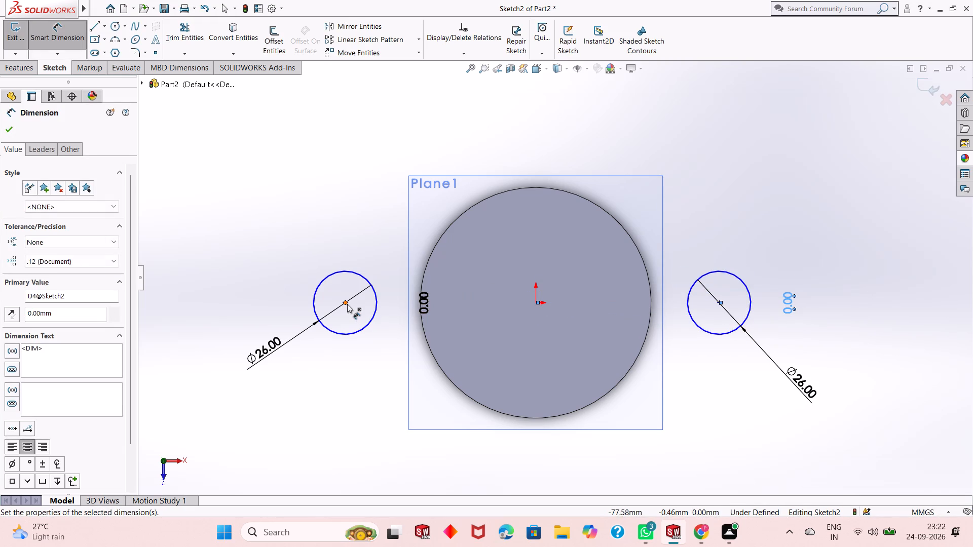
{"action": "left_click", "coordinate": [534, 304]}
{"action": "left_click", "coordinate": [485, 460]}
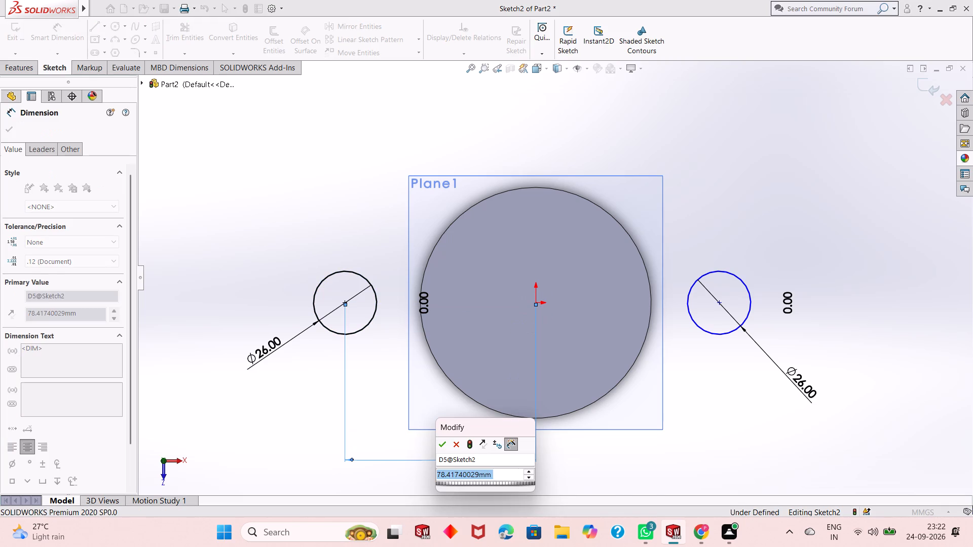
{"action": "type", "text": "130/2"}
{"action": "key", "text": "Return"}
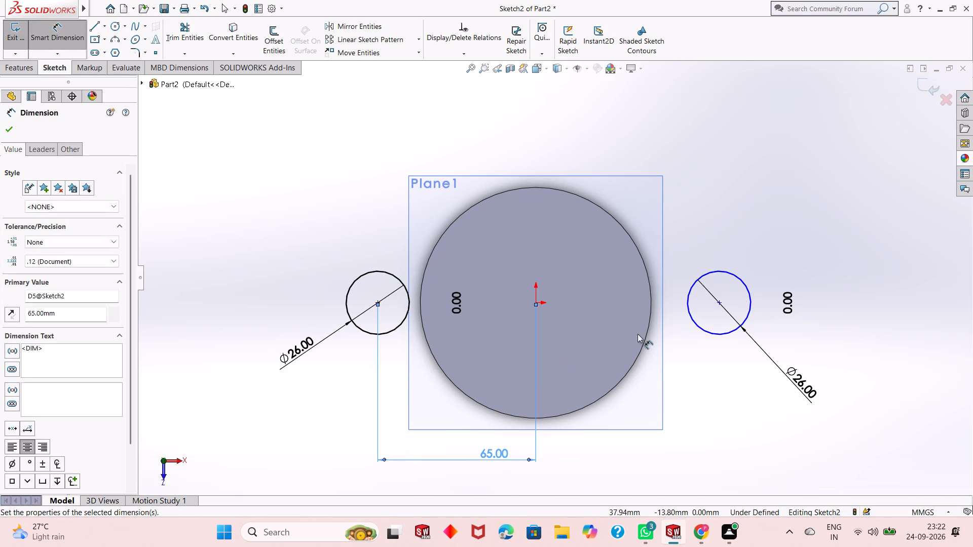
Dimension the centre-to-centre distance of the two small circles as 130 mm and finish dimensioning.
{"action": "left_click", "coordinate": [720, 303]}
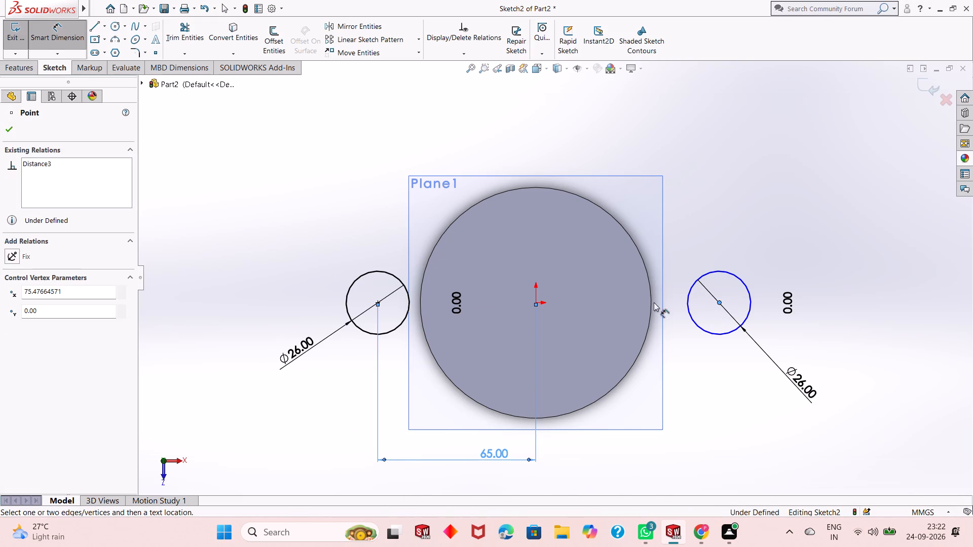
{"action": "left_click", "coordinate": [379, 300]}
{"action": "left_click", "coordinate": [606, 477]}
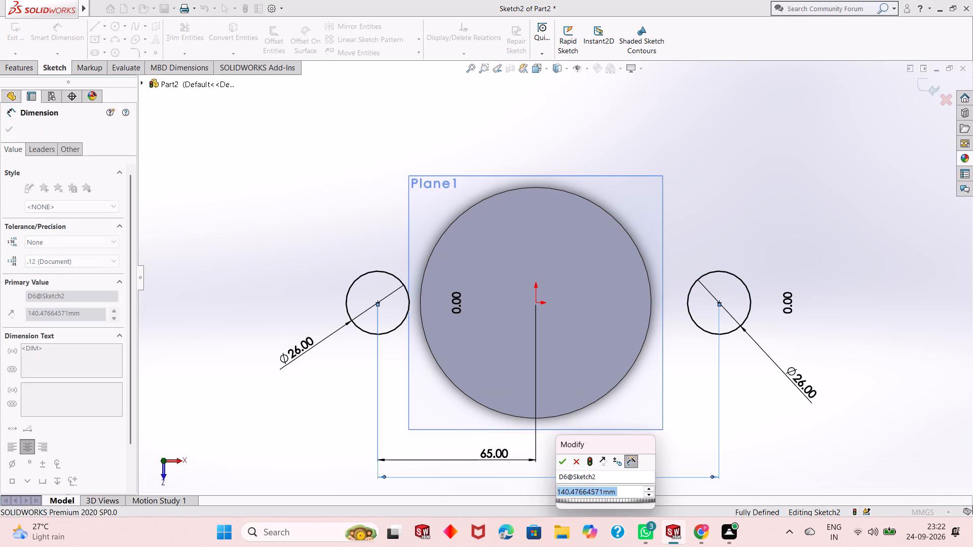
{"action": "type", "text": "130"}
{"action": "key", "text": "Return"}
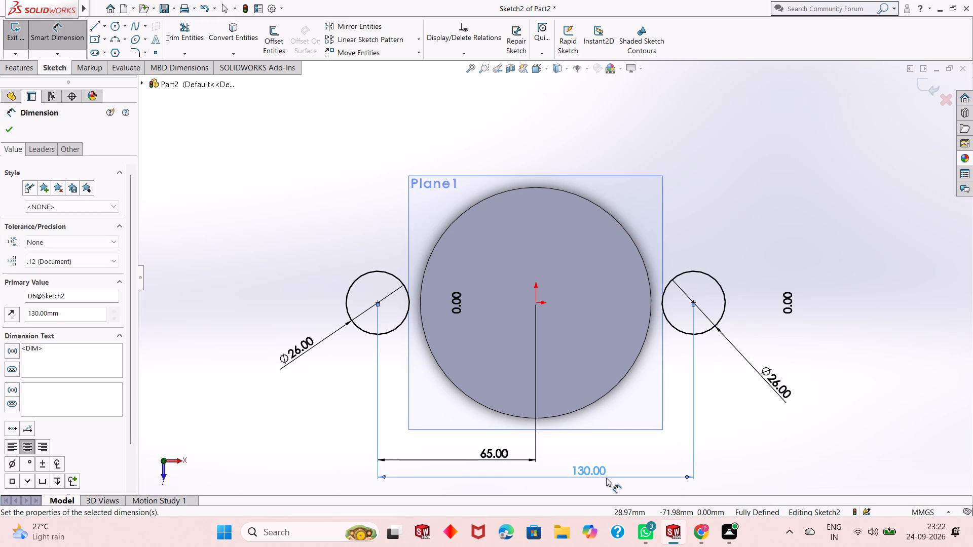
{"action": "right_click", "coordinate": [225, 213]}
{"action": "left_click", "coordinate": [248, 250]}
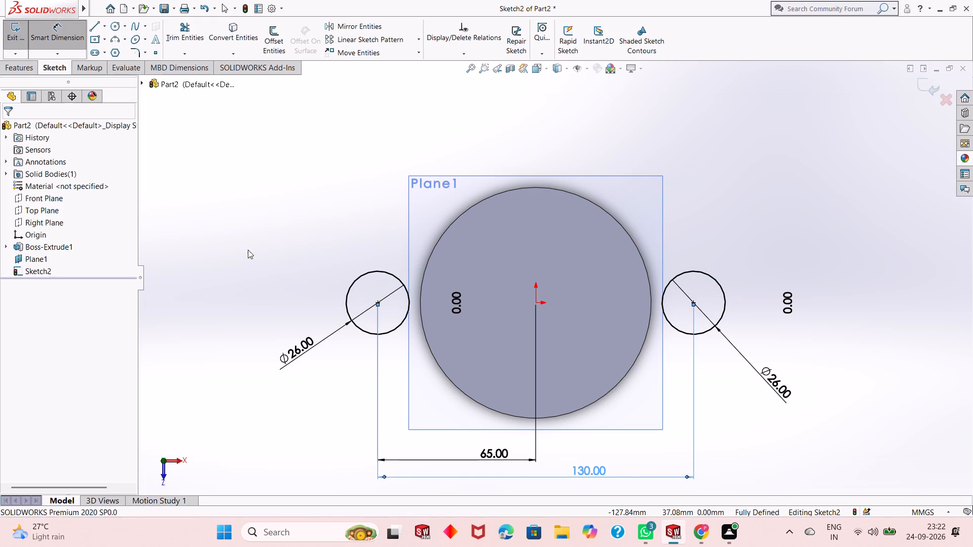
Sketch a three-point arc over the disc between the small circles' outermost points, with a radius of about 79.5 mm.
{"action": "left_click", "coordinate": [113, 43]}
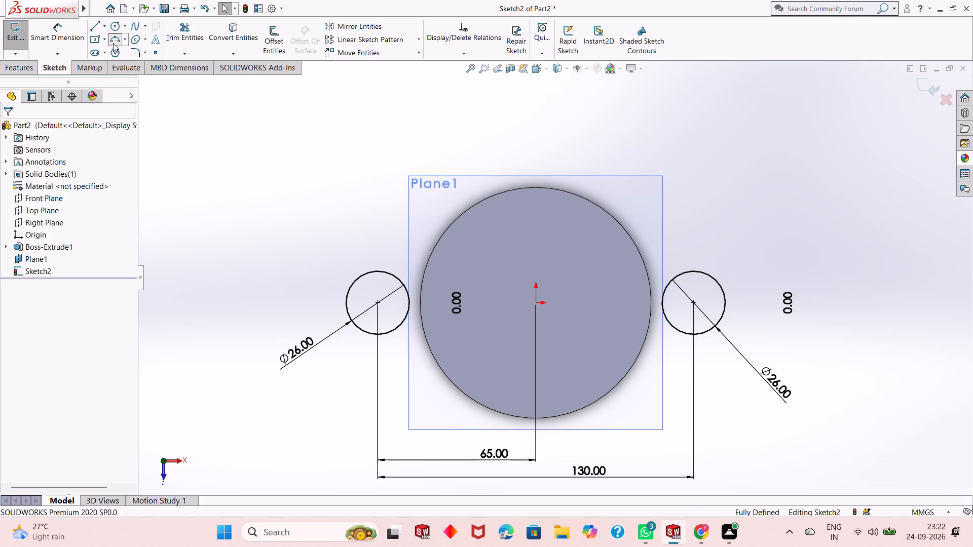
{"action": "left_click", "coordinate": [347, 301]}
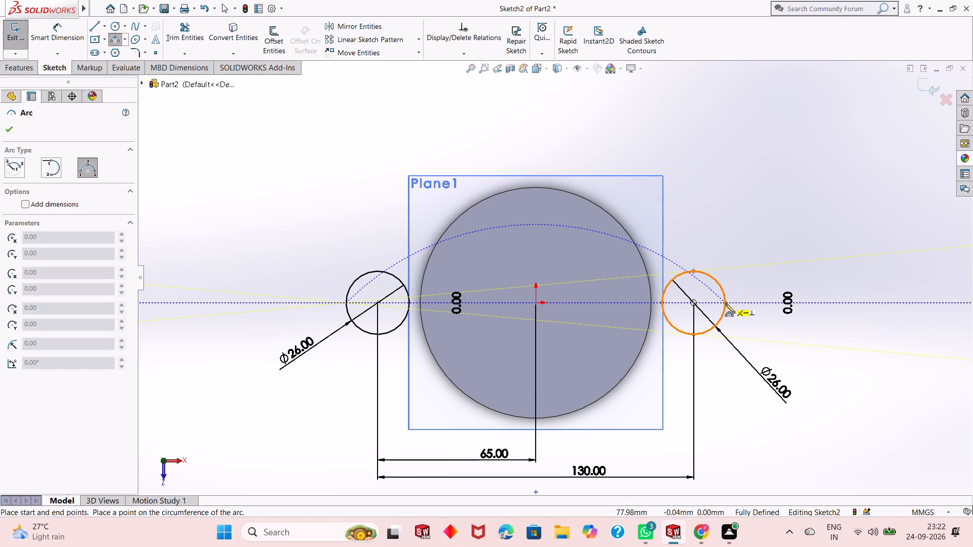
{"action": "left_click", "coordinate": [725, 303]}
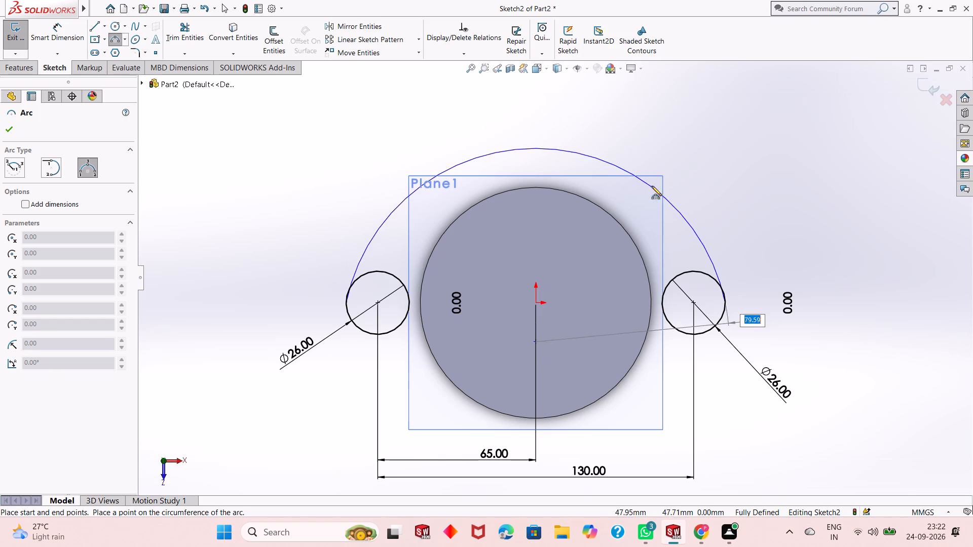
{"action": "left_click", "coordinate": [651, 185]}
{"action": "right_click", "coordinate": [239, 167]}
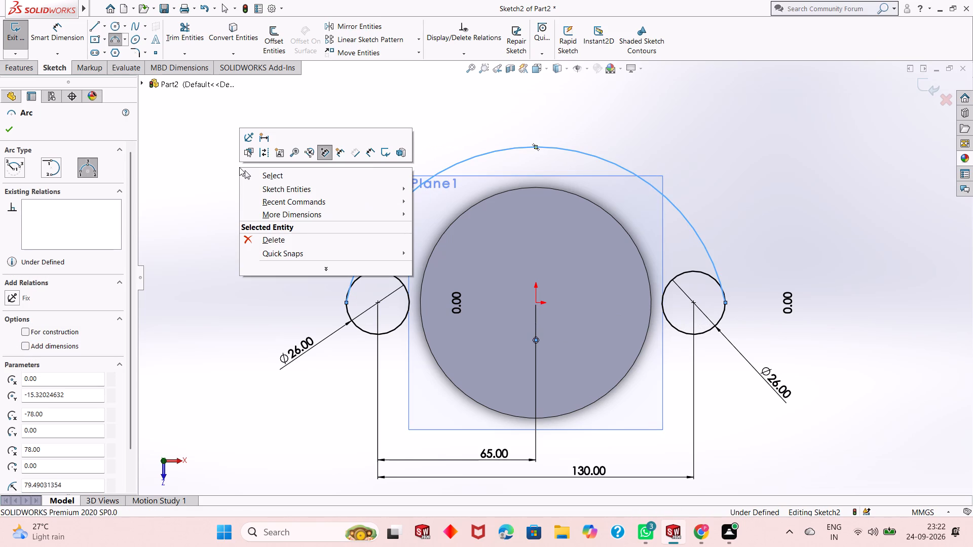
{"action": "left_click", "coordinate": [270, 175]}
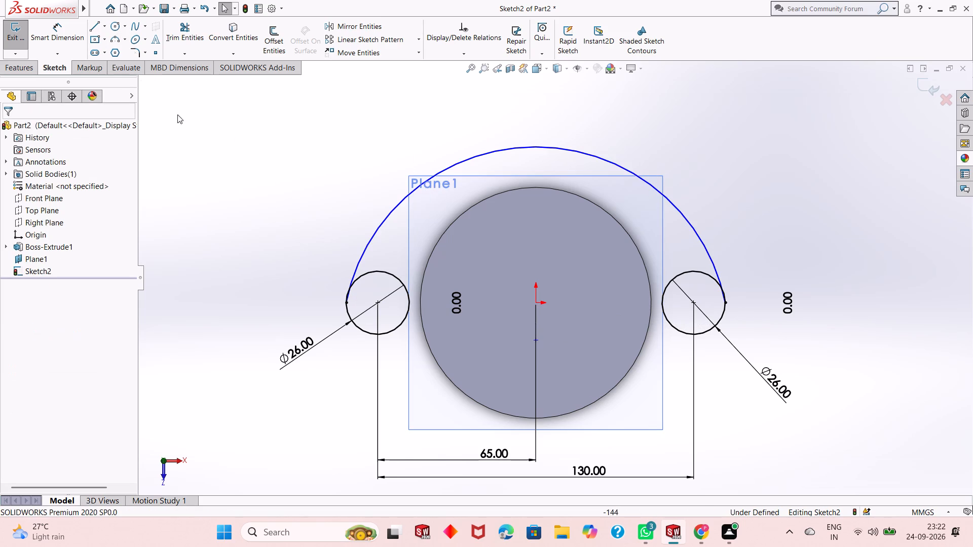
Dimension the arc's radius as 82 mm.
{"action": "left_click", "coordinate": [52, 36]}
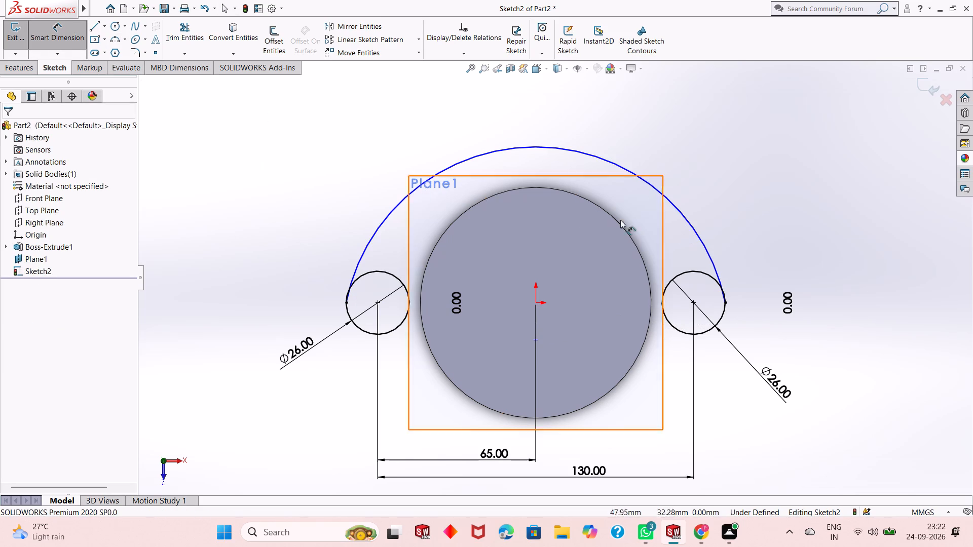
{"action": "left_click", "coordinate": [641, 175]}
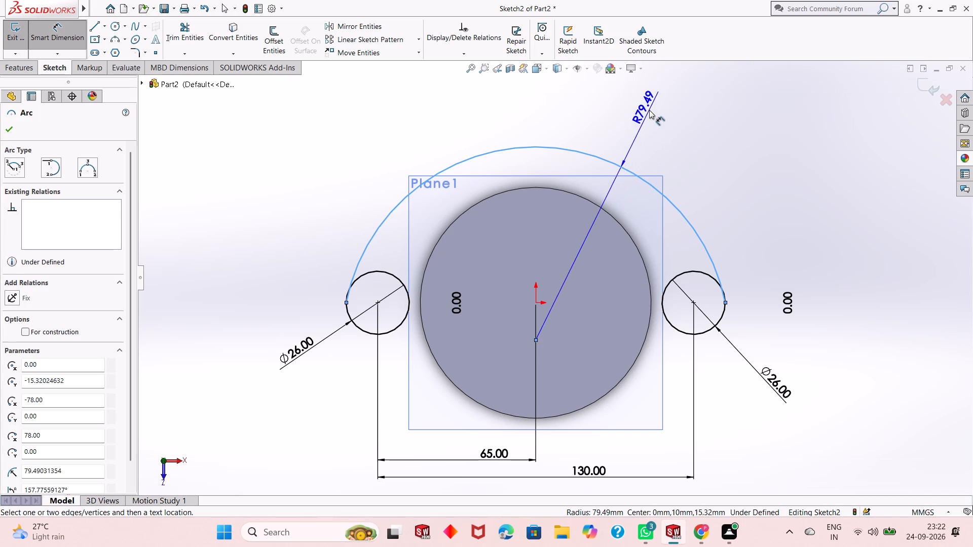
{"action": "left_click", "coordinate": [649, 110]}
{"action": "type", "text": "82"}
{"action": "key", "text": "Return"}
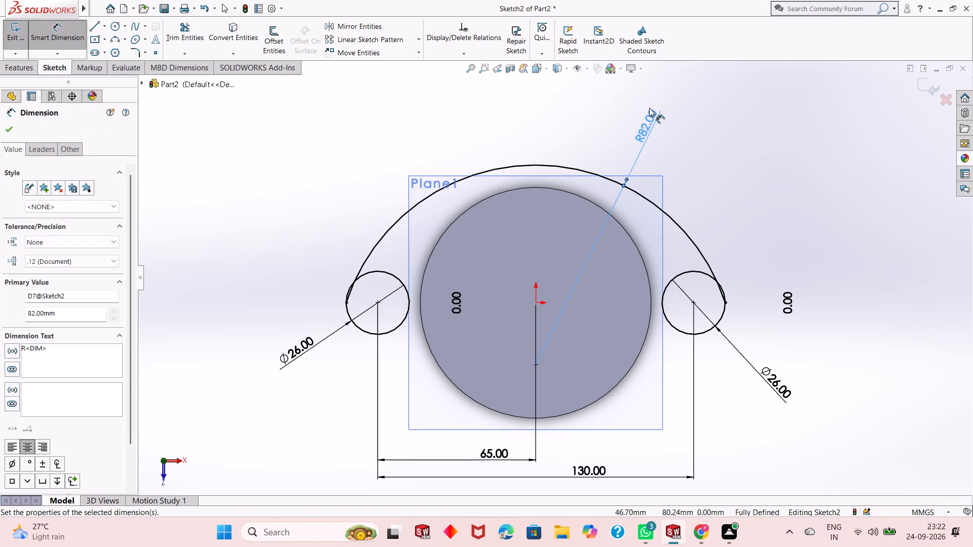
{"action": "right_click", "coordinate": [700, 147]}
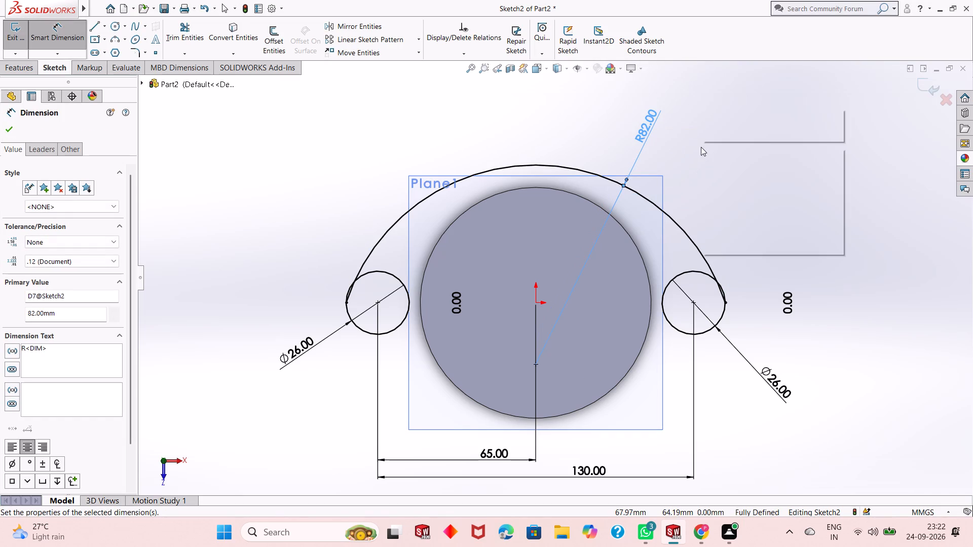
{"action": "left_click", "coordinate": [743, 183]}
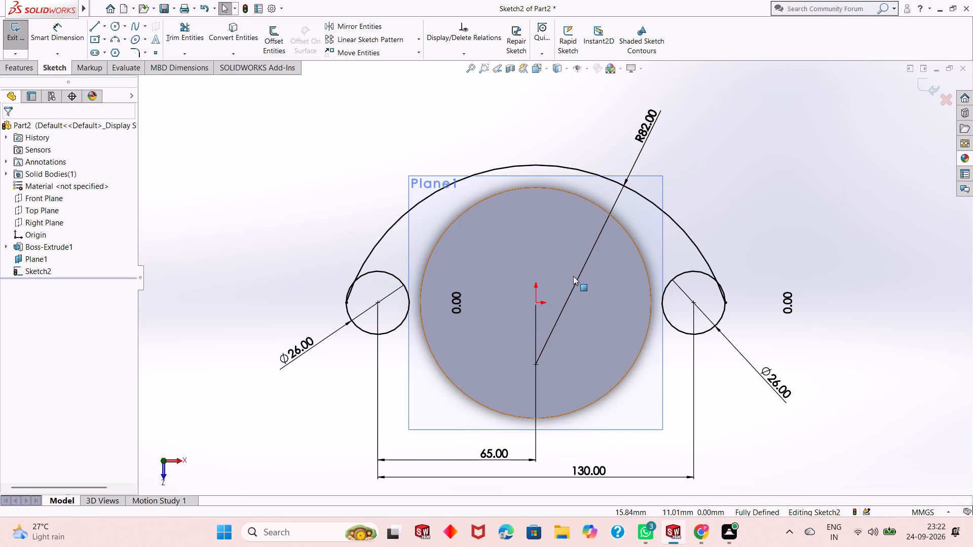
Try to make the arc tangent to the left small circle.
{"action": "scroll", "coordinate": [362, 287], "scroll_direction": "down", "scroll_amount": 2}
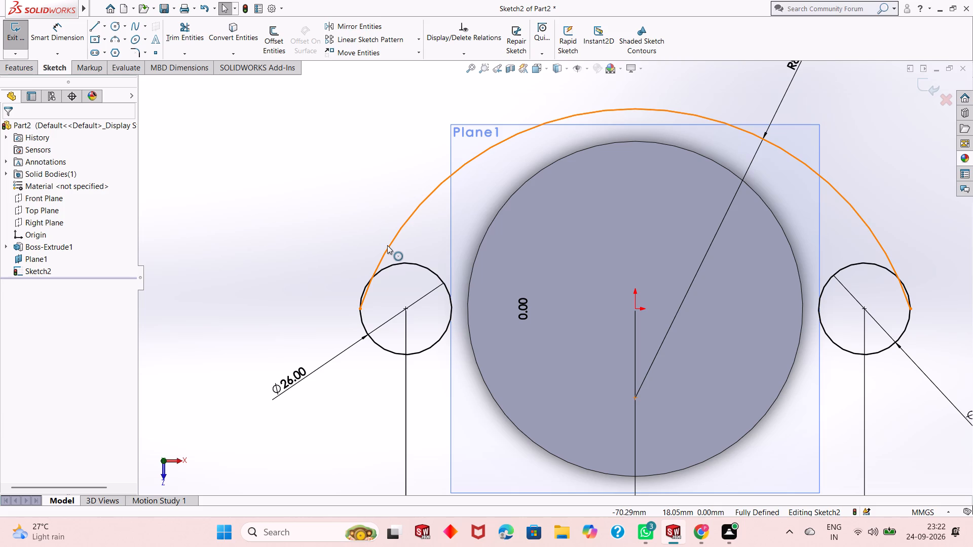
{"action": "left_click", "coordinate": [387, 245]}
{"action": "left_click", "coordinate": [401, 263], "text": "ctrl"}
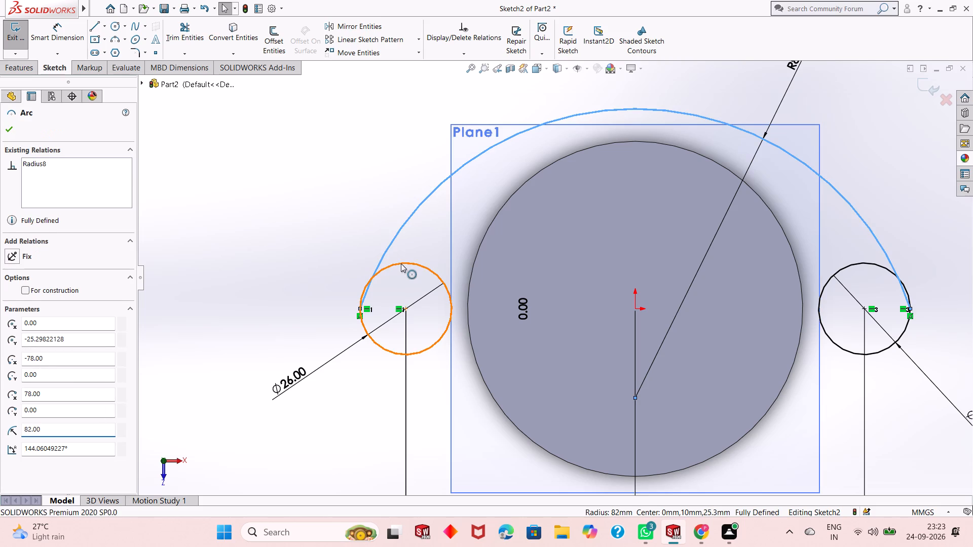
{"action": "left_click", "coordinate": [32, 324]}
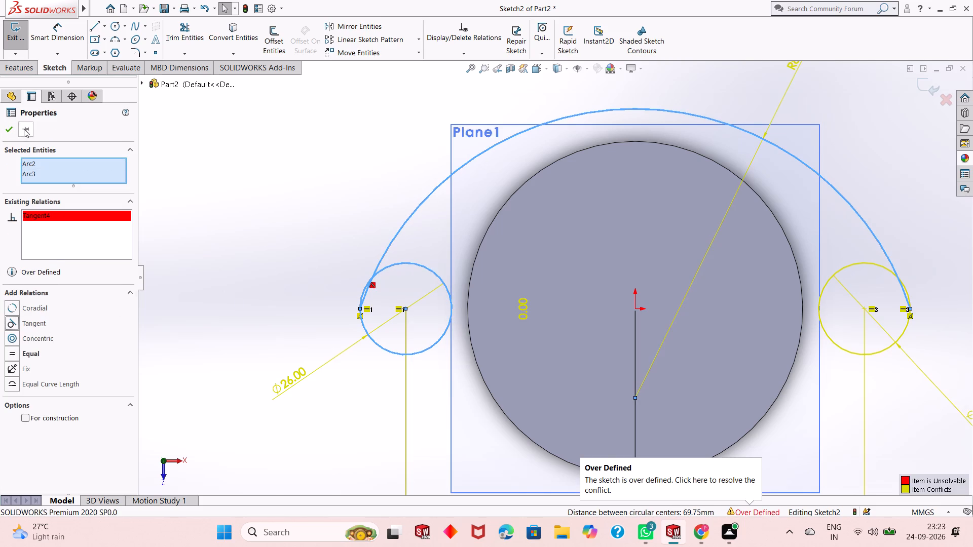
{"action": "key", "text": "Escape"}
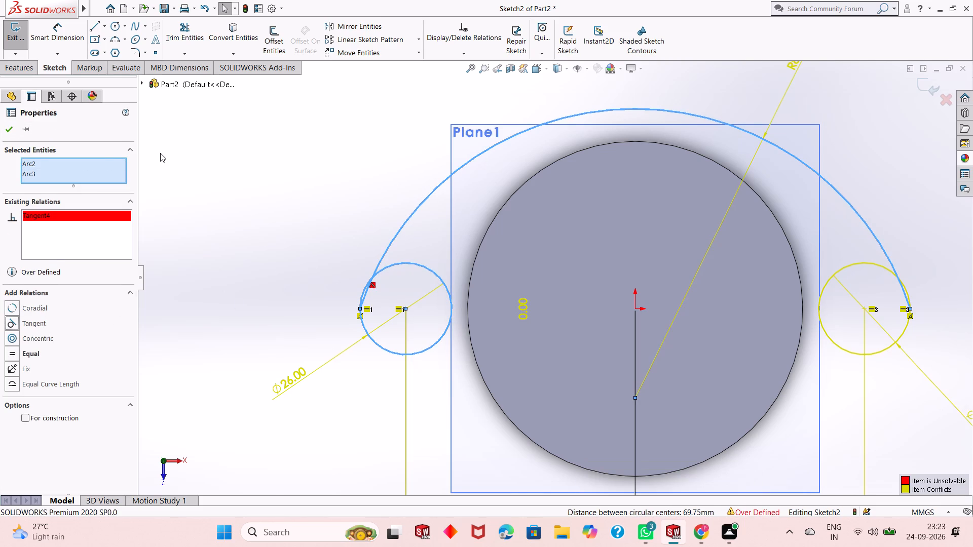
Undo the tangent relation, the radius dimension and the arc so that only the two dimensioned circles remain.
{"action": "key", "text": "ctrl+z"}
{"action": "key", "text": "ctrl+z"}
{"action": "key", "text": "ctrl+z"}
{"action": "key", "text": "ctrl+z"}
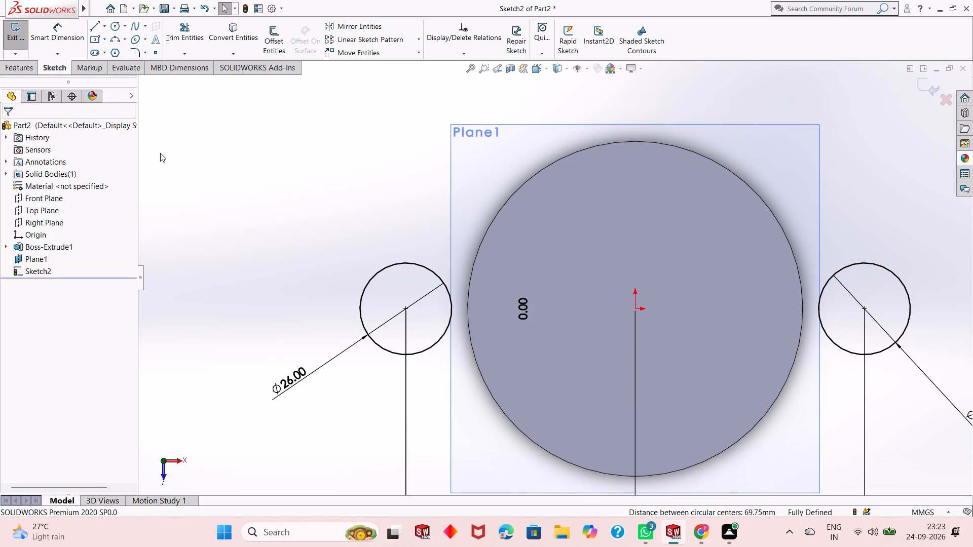
Sketch a three-point arc of 82 mm radius over the disc, from the left small circle's upper outer edge to the right one's.
{"action": "scroll", "coordinate": [661, 319], "scroll_direction": "up", "scroll_amount": 3}
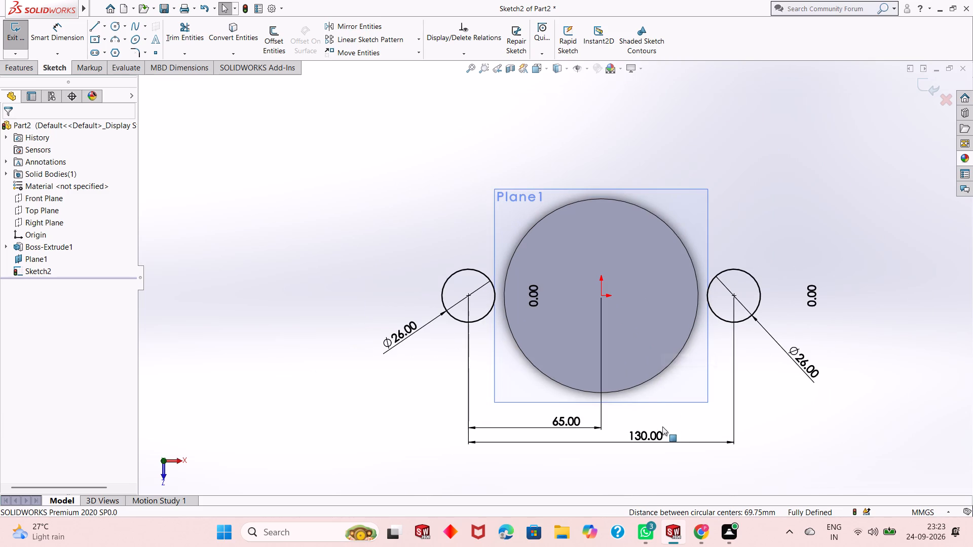
{"action": "scroll", "coordinate": [628, 287], "scroll_direction": "down", "scroll_amount": 2}
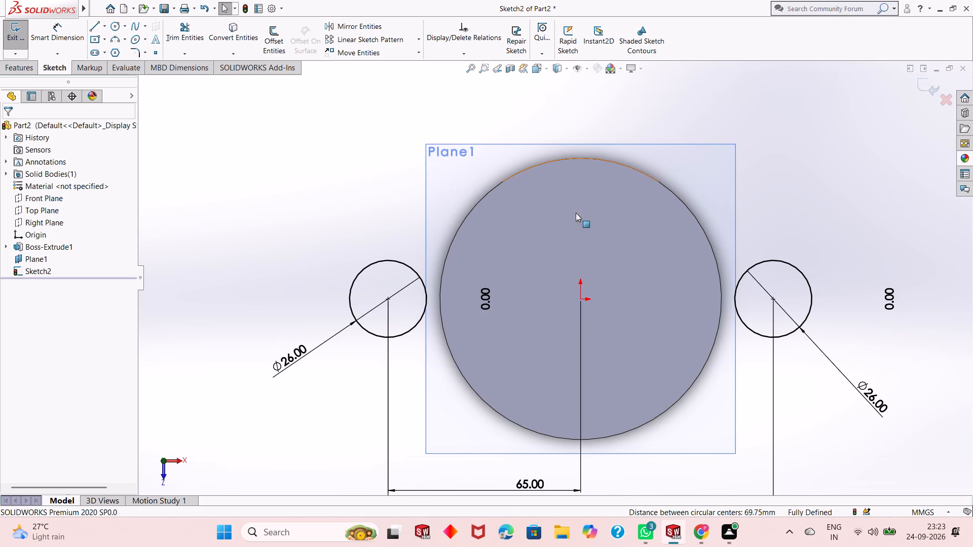
{"action": "left_click", "coordinate": [114, 42]}
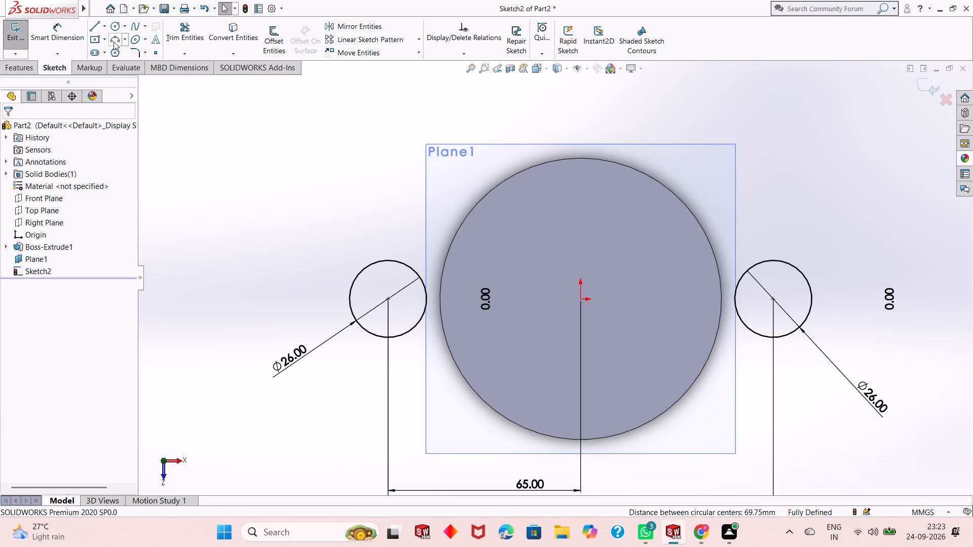
{"action": "left_click", "coordinate": [354, 279]}
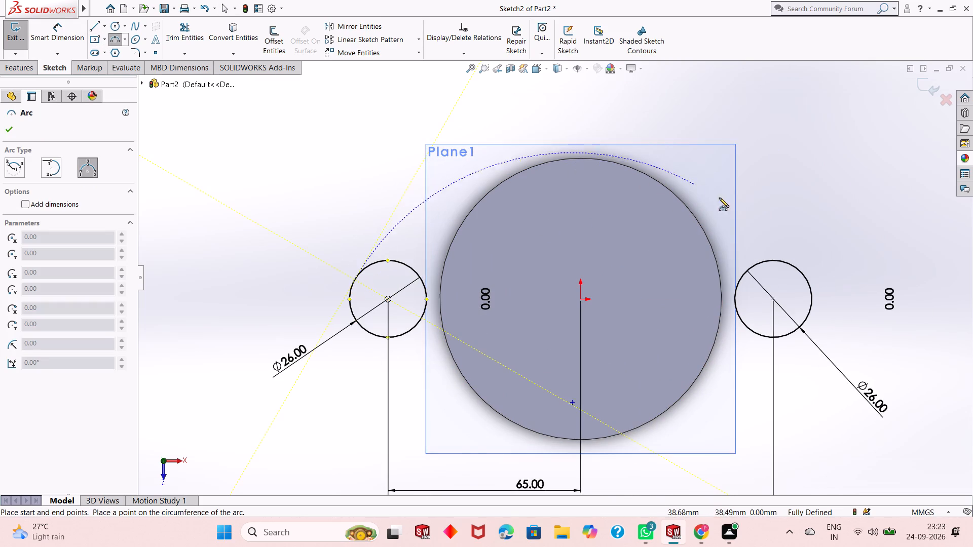
{"action": "left_click", "coordinate": [806, 276]}
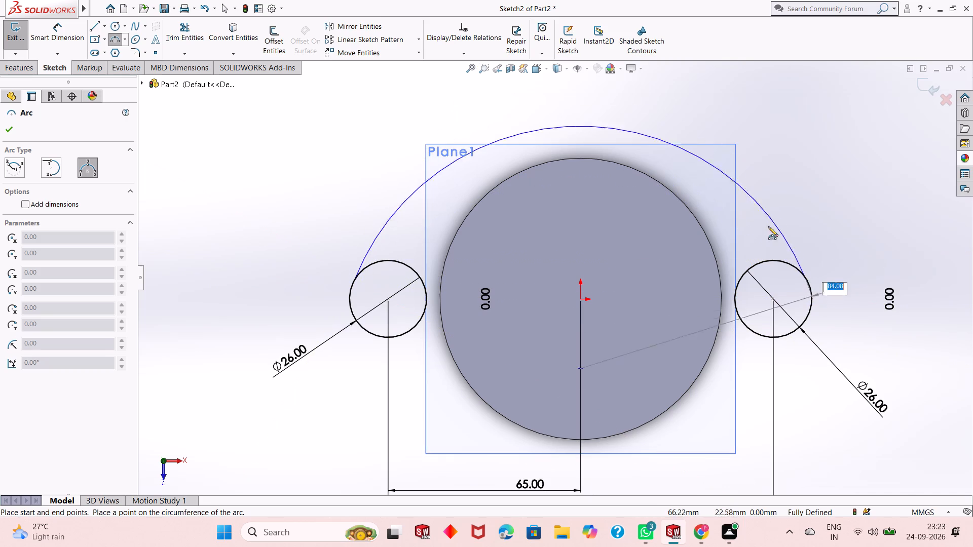
{"action": "type", "text": "82"}
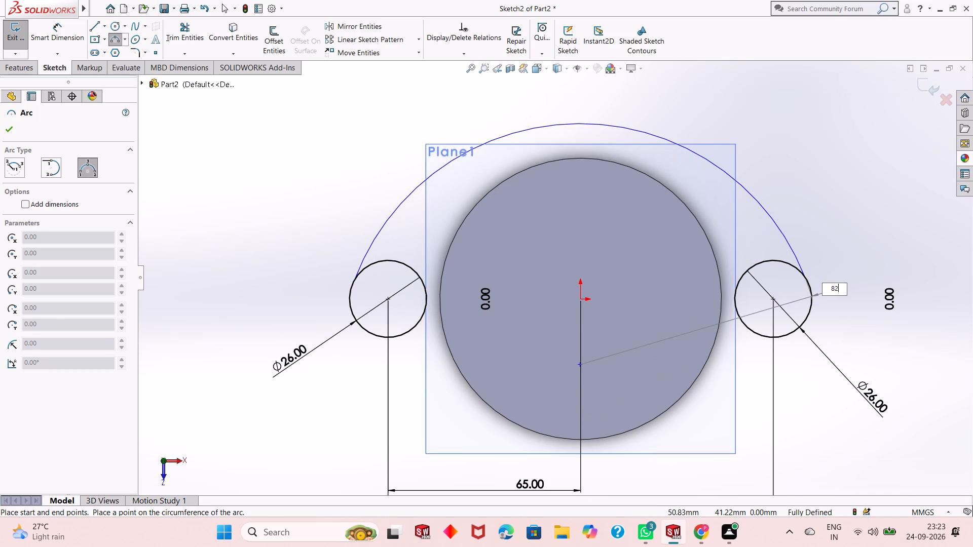
{"action": "key", "text": "Return"}
{"action": "key", "text": "Escape"}
{"action": "key", "text": "Escape"}
{"action": "key", "text": "Escape"}
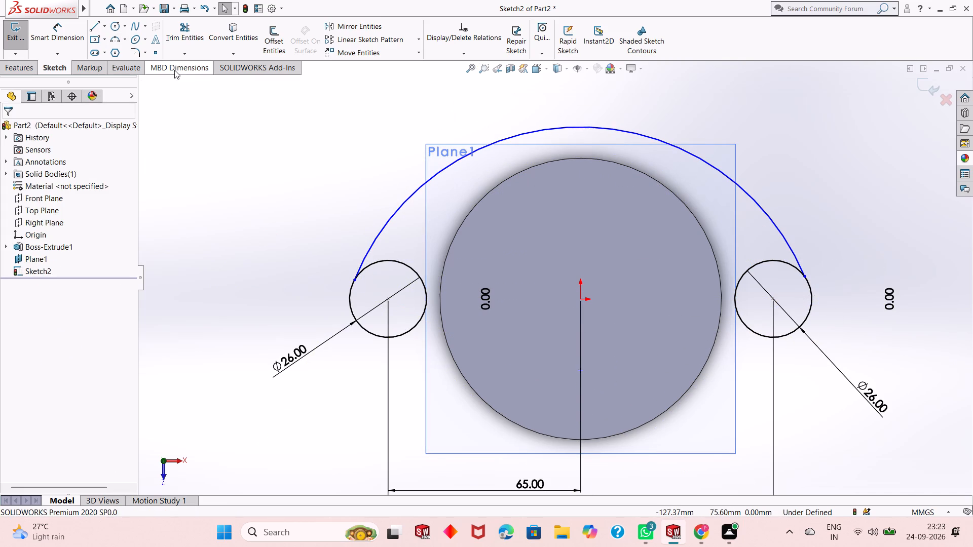
Dimension the large arc's radius as 82 mm.
{"action": "left_click", "coordinate": [64, 36]}
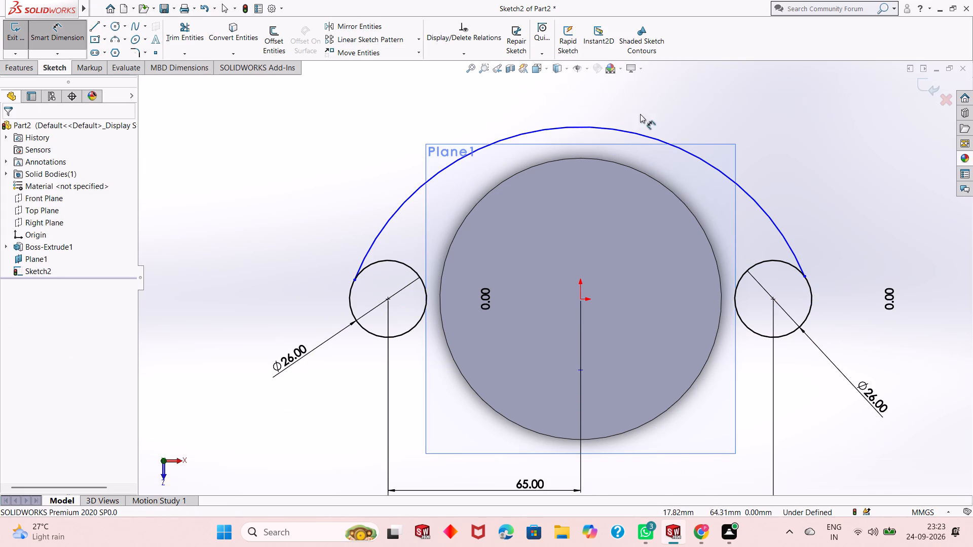
{"action": "left_click", "coordinate": [679, 147]}
{"action": "left_click", "coordinate": [699, 118]}
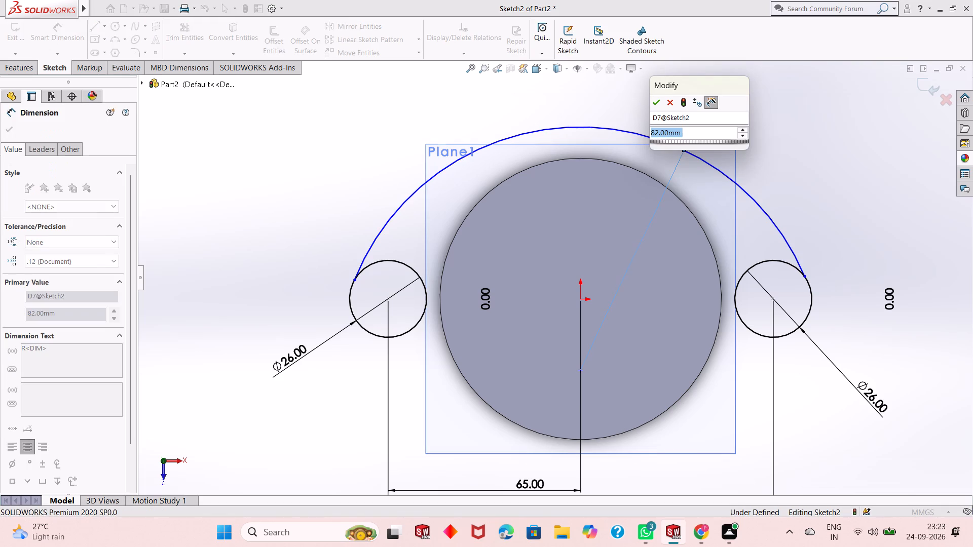
{"action": "type", "text": "82"}
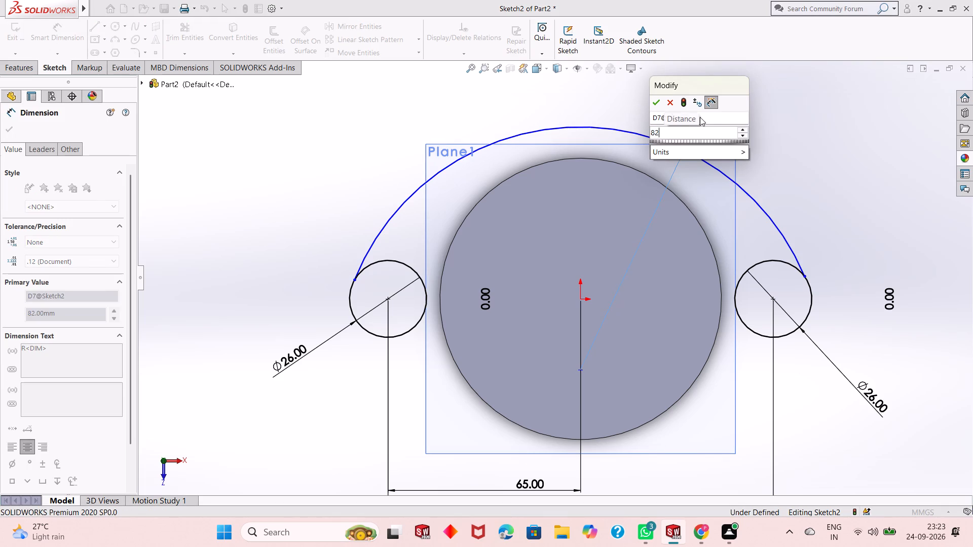
{"action": "key", "text": "Return"}
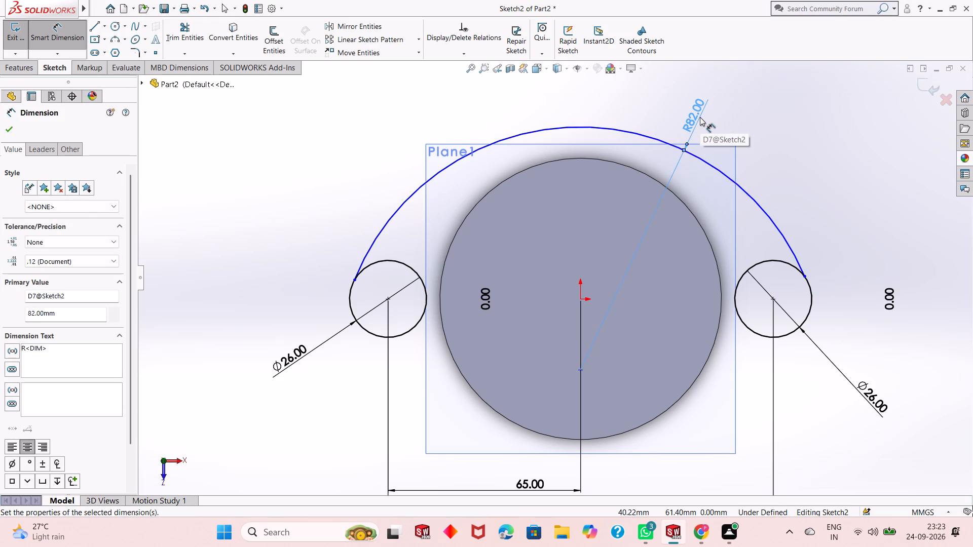
{"action": "key", "text": "Escape"}
{"action": "key", "text": "Escape"}
Make the large arc tangent to the left small circle and to the right small circle.
{"action": "scroll", "coordinate": [387, 280], "scroll_direction": "down", "scroll_amount": 2}
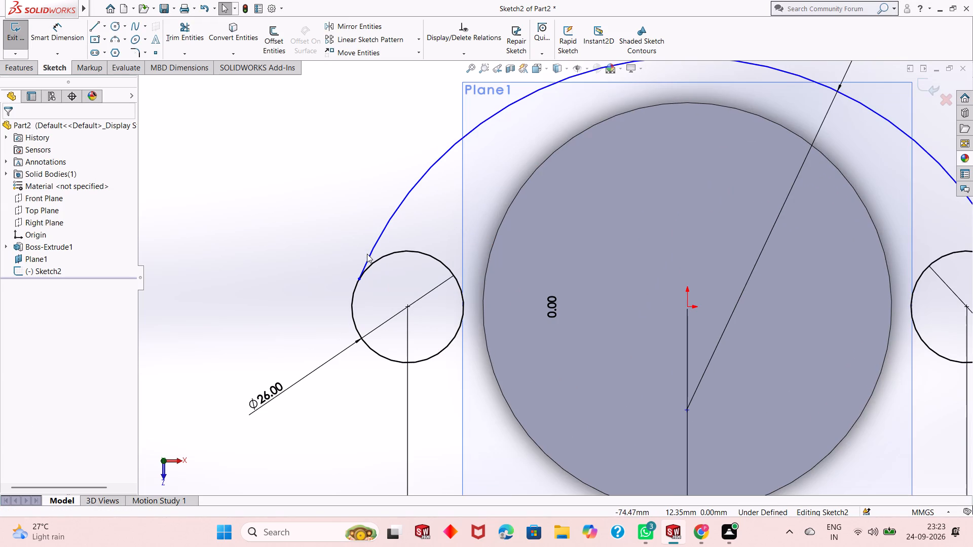
{"action": "left_click", "coordinate": [376, 245]}
{"action": "left_click", "coordinate": [390, 256], "text": "ctrl"}
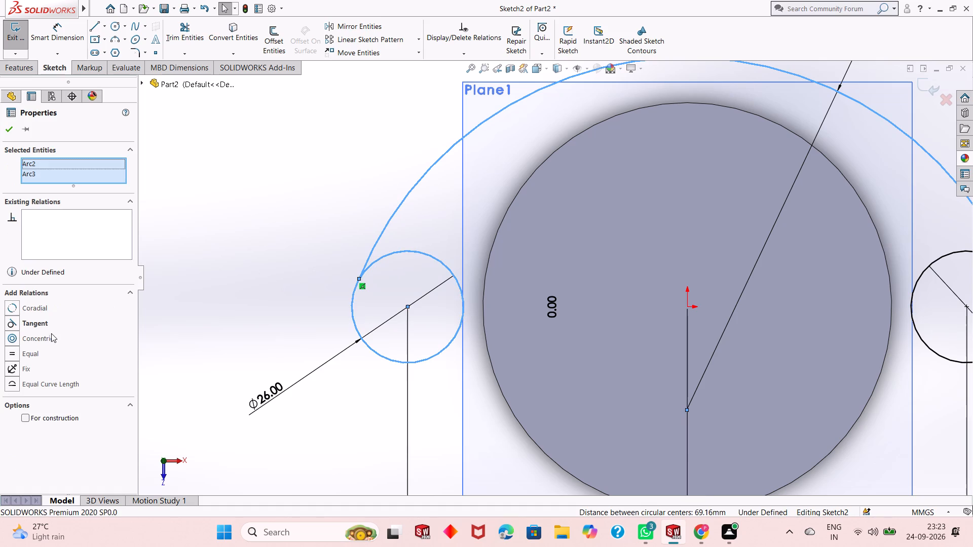
{"action": "left_click", "coordinate": [41, 326]}
{"action": "left_click", "coordinate": [13, 133]}
{"action": "scroll", "coordinate": [339, 291], "scroll_direction": "up", "scroll_amount": 2}
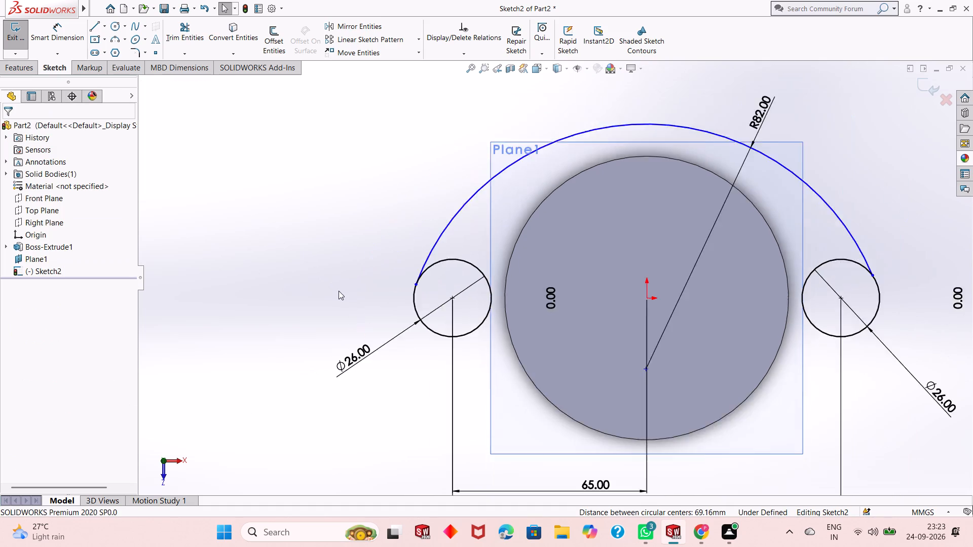
{"action": "scroll", "coordinate": [339, 291], "scroll_direction": "up", "scroll_amount": 2}
{"action": "scroll", "coordinate": [794, 268], "scroll_direction": "down", "scroll_amount": 6}
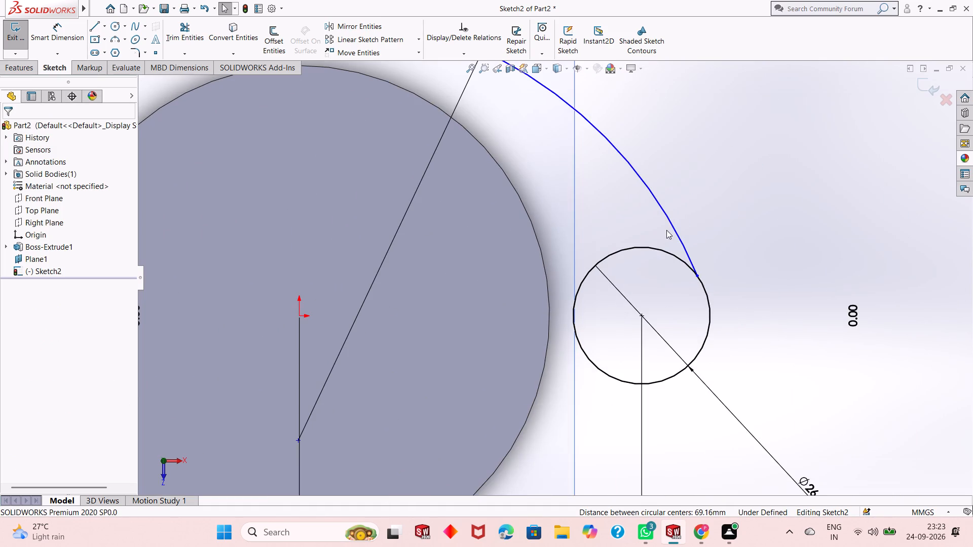
{"action": "left_click", "coordinate": [659, 227]}
{"action": "left_click", "coordinate": [649, 246], "text": "ctrl"}
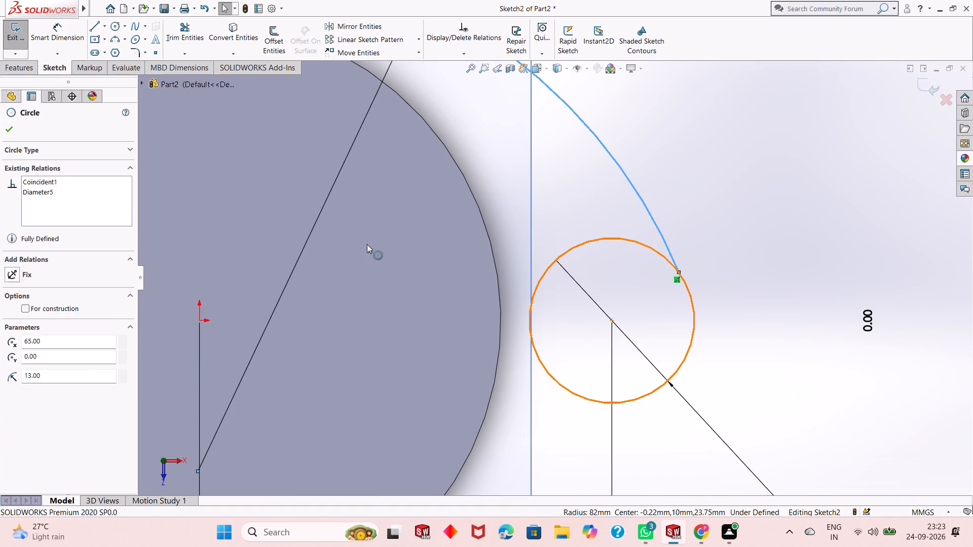
{"action": "left_click", "coordinate": [13, 323]}
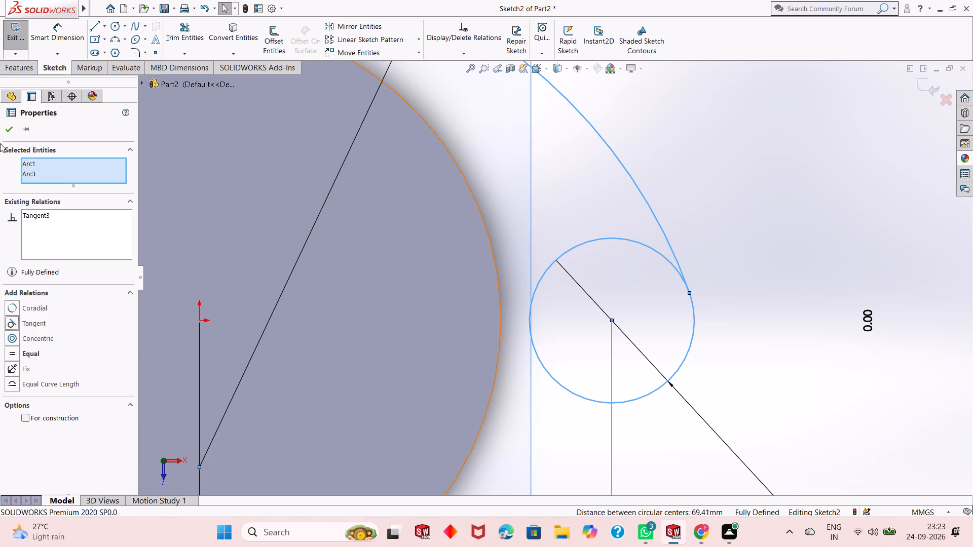
{"action": "left_click", "coordinate": [13, 129]}
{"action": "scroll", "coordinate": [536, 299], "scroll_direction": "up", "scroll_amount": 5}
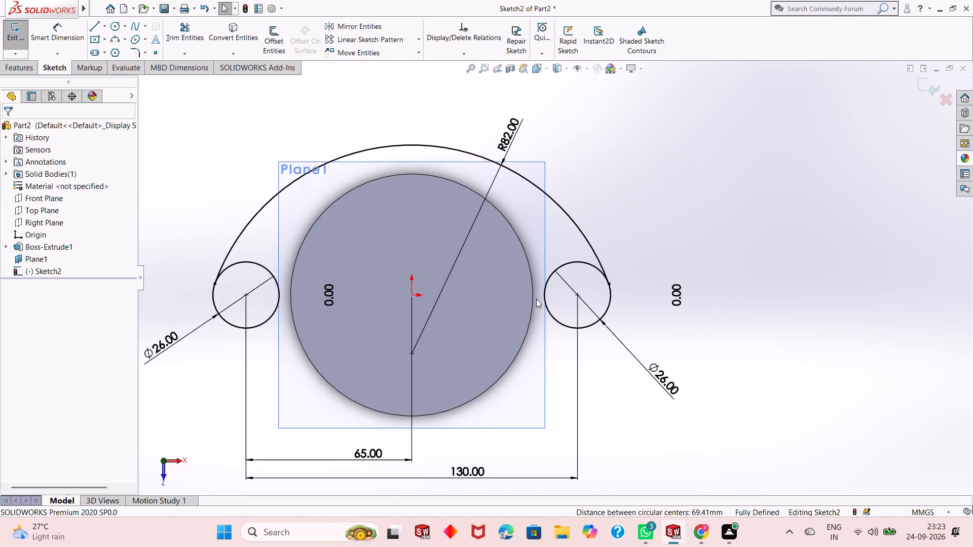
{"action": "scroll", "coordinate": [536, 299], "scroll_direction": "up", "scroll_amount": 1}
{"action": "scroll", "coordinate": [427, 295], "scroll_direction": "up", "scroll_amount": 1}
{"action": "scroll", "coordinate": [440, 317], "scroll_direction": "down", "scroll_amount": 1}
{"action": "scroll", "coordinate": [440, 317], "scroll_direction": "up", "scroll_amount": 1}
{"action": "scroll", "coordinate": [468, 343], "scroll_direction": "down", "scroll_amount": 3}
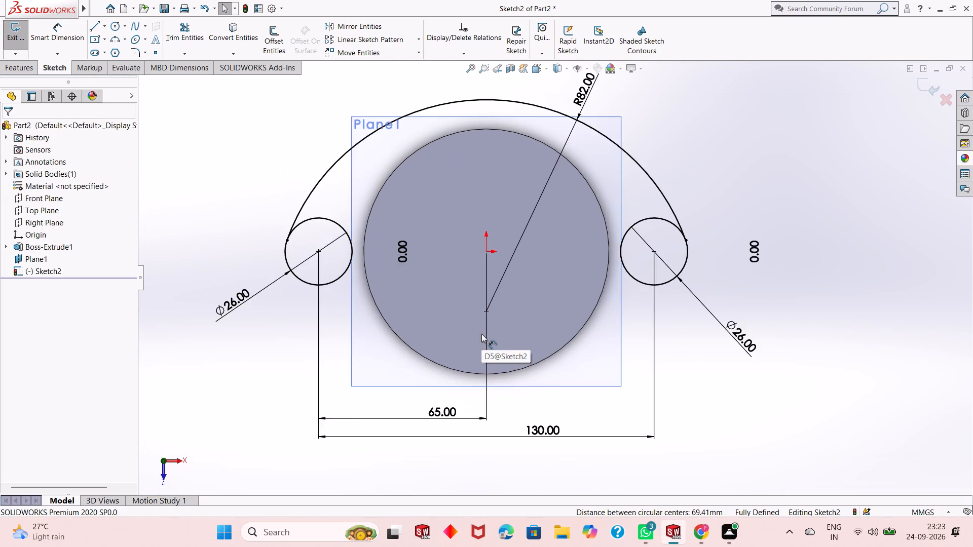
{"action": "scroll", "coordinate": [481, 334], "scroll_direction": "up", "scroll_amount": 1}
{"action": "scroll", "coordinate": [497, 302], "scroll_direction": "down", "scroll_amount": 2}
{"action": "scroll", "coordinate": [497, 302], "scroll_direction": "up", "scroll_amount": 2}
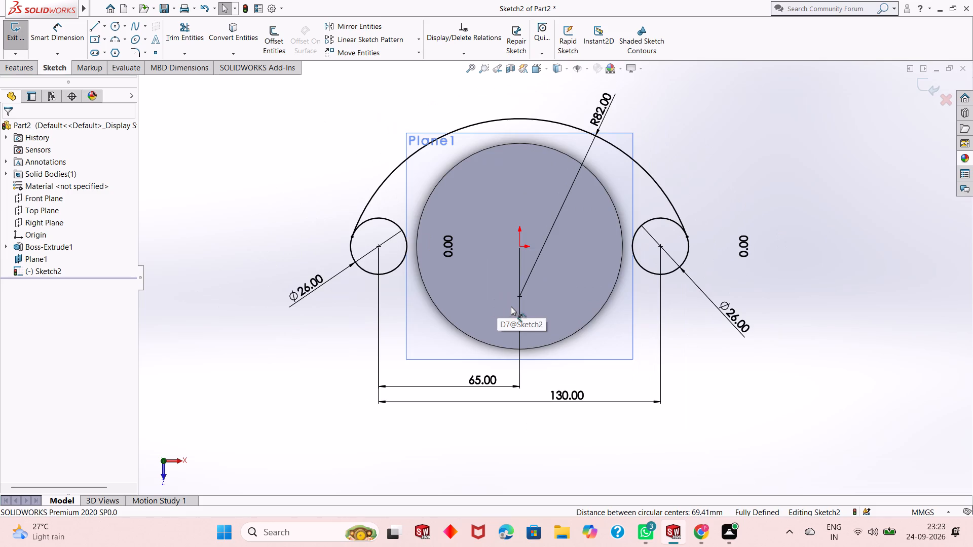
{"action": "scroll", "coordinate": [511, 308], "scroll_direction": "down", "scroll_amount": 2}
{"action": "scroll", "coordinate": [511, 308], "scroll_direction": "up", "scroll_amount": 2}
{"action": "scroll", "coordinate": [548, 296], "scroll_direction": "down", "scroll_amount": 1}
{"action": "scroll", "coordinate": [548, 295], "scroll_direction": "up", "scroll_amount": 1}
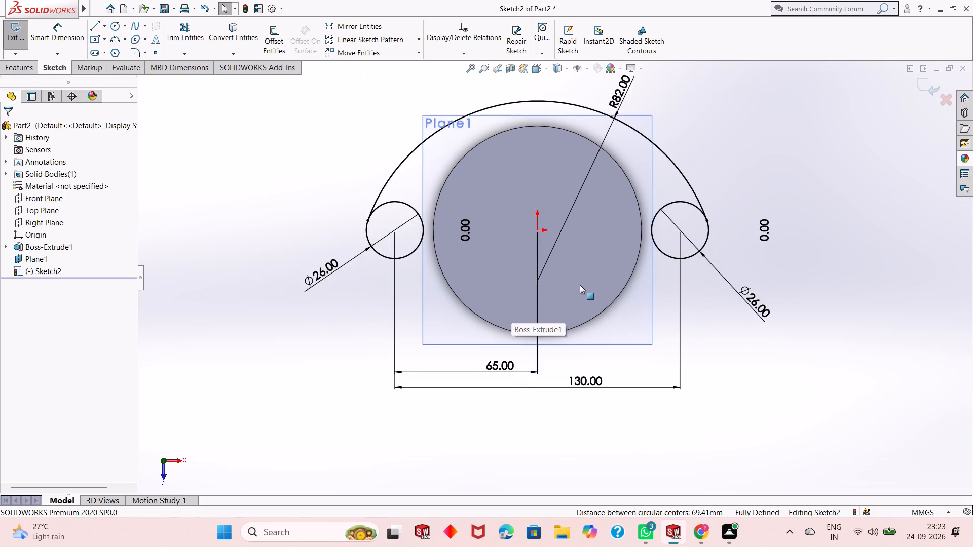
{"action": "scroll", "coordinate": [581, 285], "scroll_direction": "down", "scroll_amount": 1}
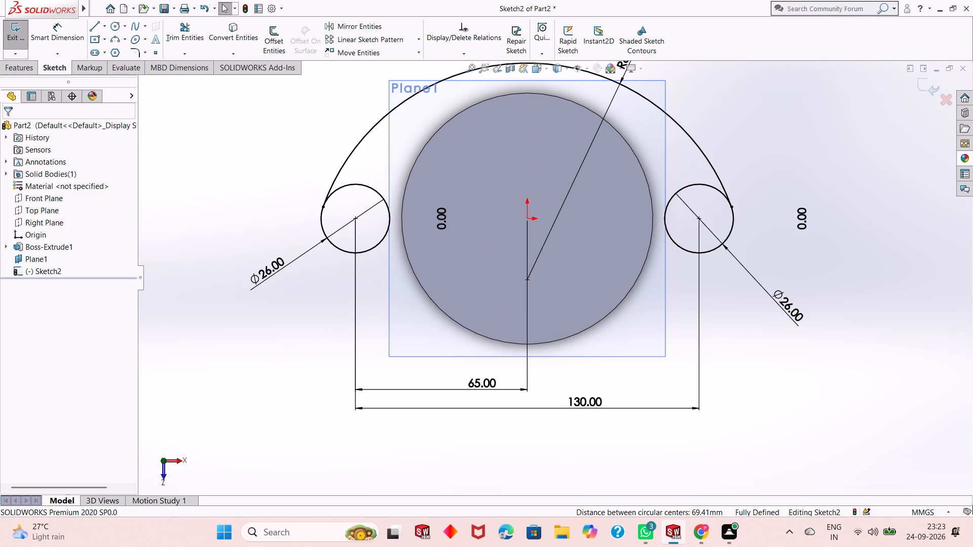
Sketch two three-point arcs of 8 mm radius, each bridging a small circle's lower inner edge and the disc's edge.
{"action": "left_click", "coordinate": [113, 40]}
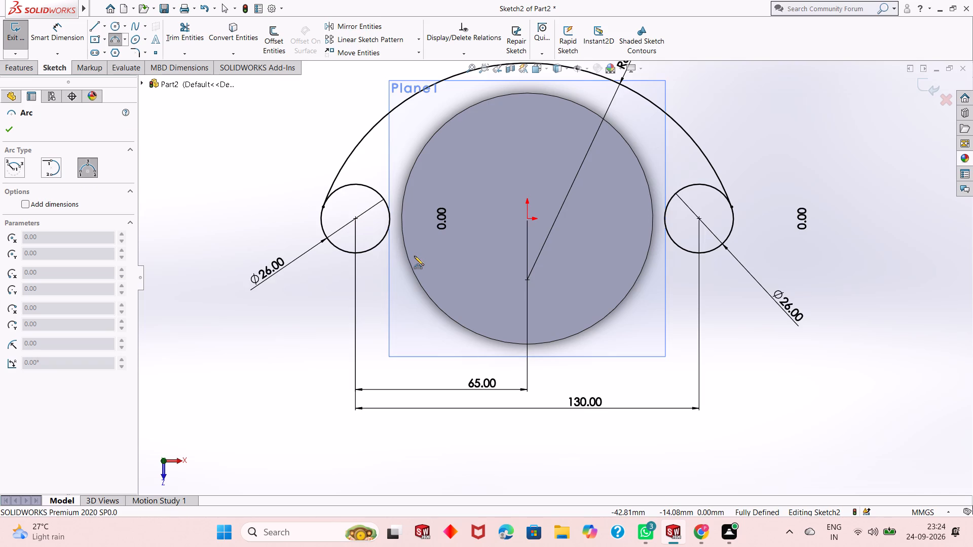
{"action": "left_click", "coordinate": [369, 250]}
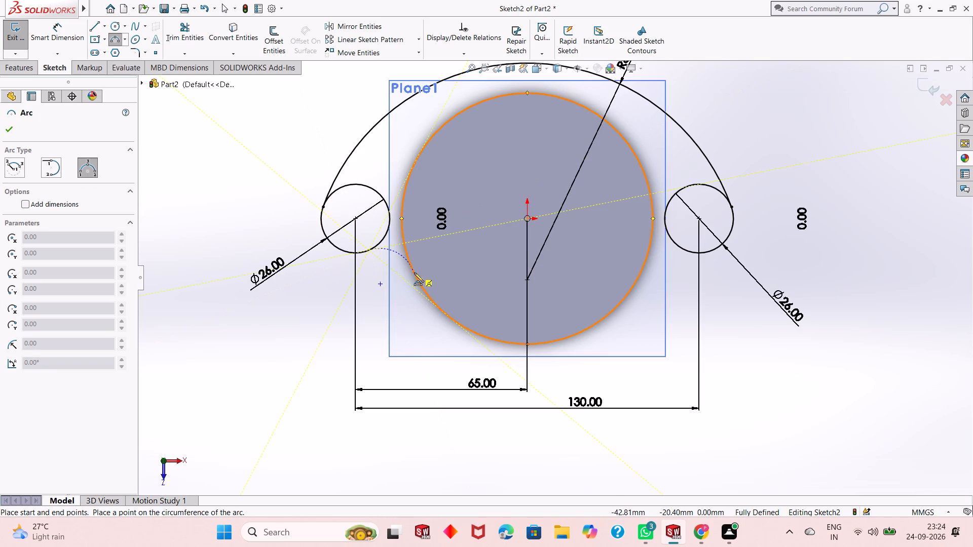
{"action": "left_click", "coordinate": [414, 272]}
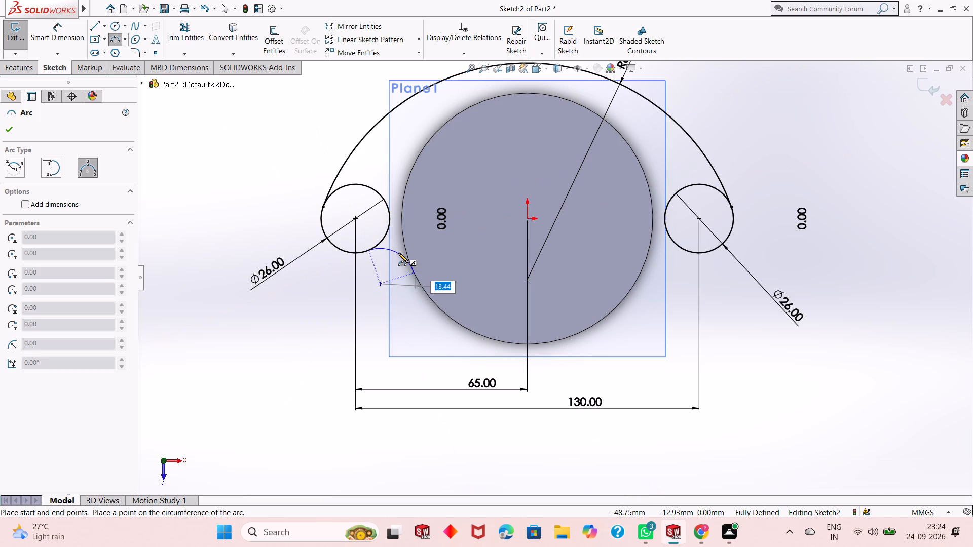
{"action": "key", "text": "8"}
{"action": "key", "text": "Return"}
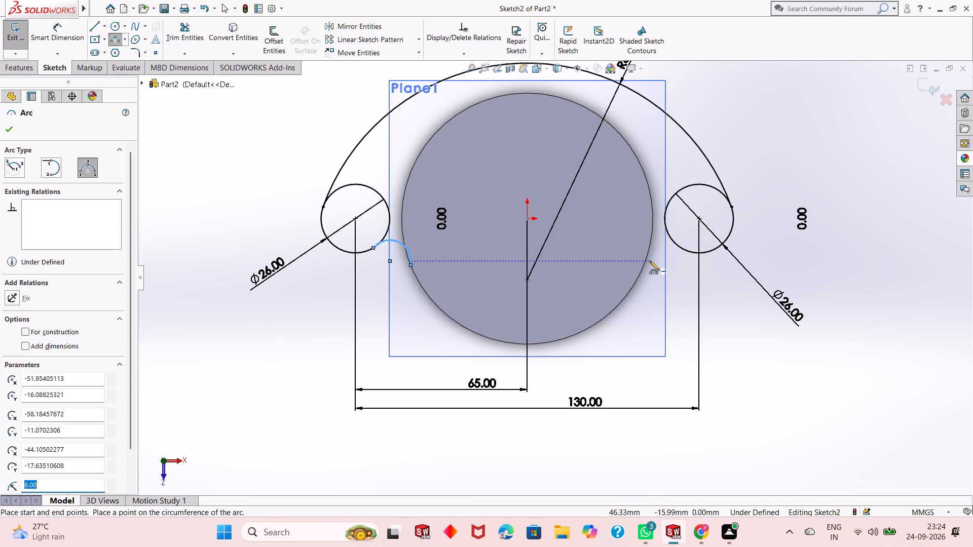
{"action": "left_click", "coordinate": [645, 260]}
{"action": "left_click", "coordinate": [686, 251]}
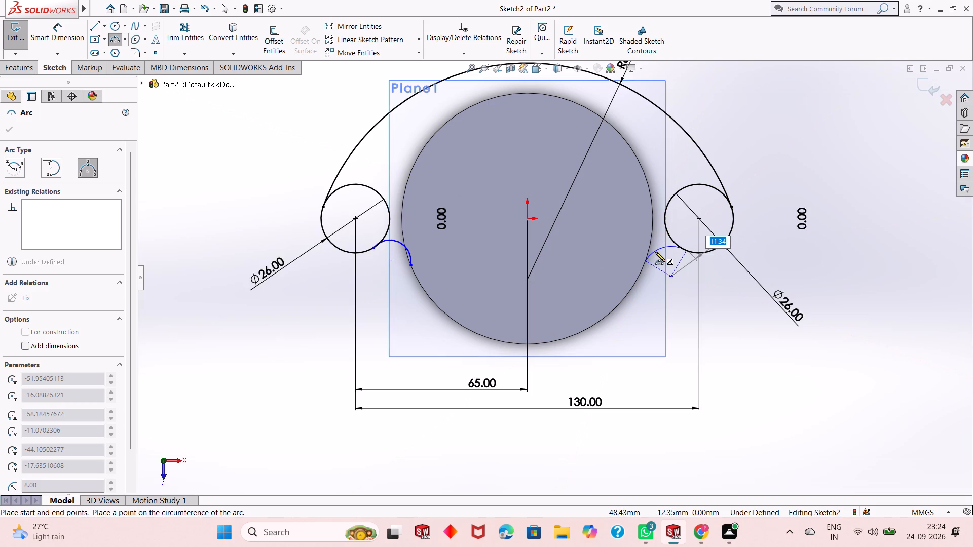
{"action": "key", "text": "8"}
{"action": "key", "text": "Return"}
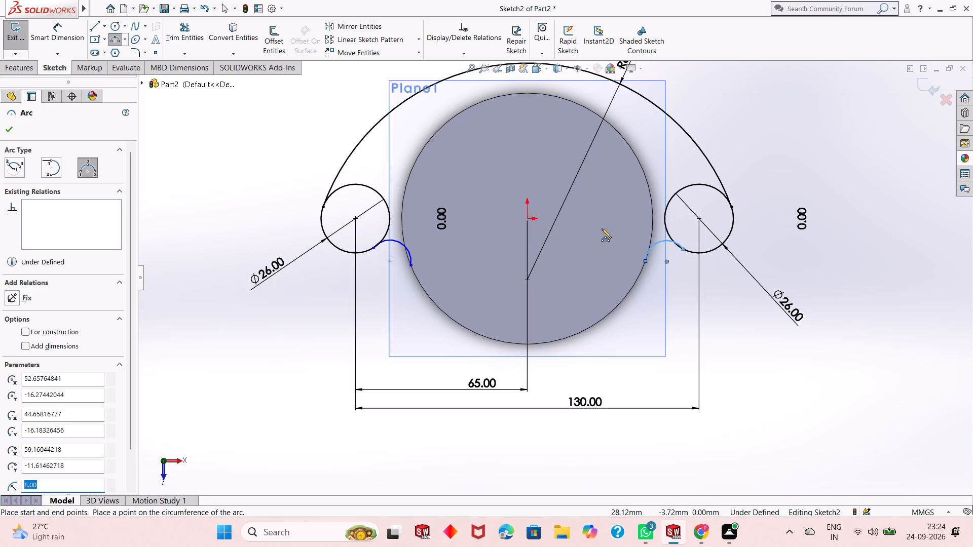
{"action": "right_click", "coordinate": [722, 297]}
{"action": "left_click", "coordinate": [750, 308]}
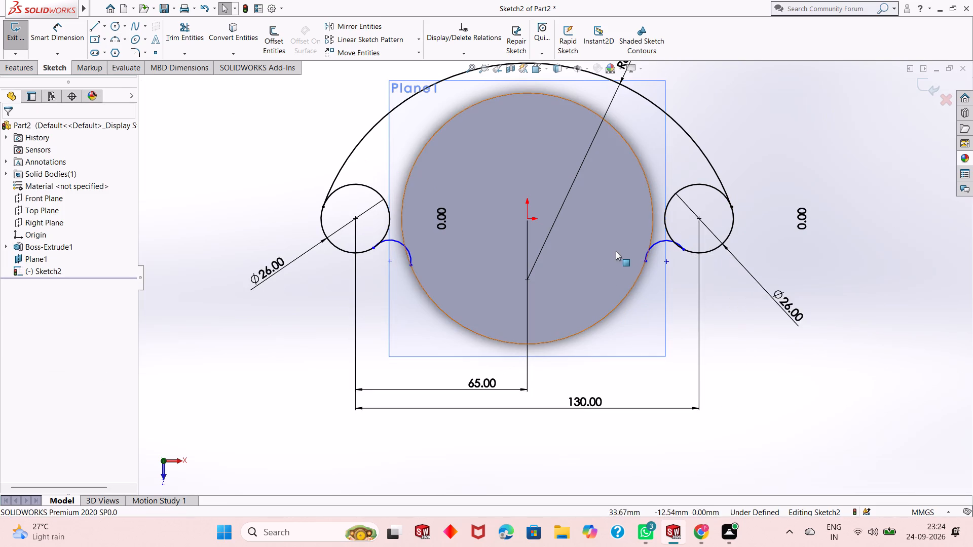
Dimension the radius of both small bridging arcs as 8 mm.
{"action": "scroll", "coordinate": [614, 251], "scroll_direction": "down", "scroll_amount": 3}
{"action": "scroll", "coordinate": [428, 277], "scroll_direction": "up", "scroll_amount": 2}
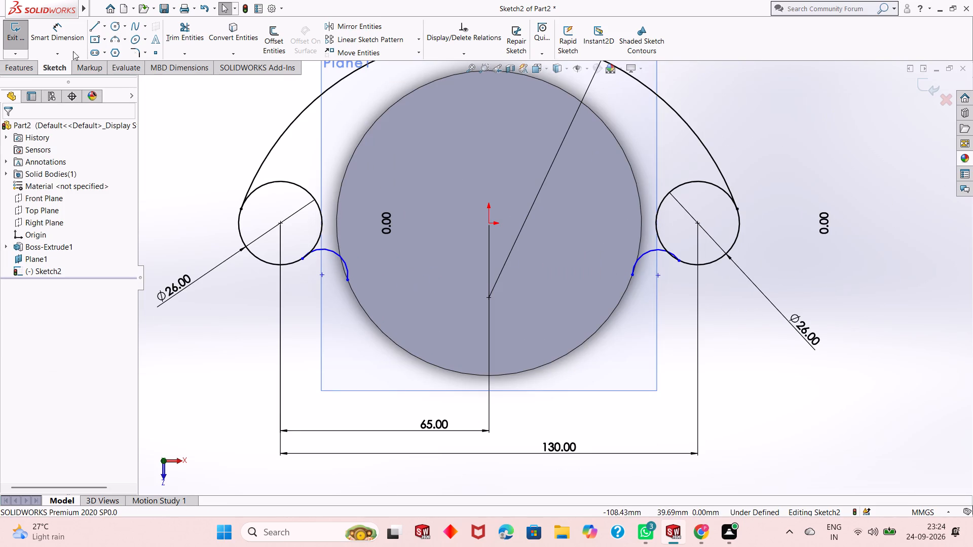
{"action": "left_click", "coordinate": [58, 29]}
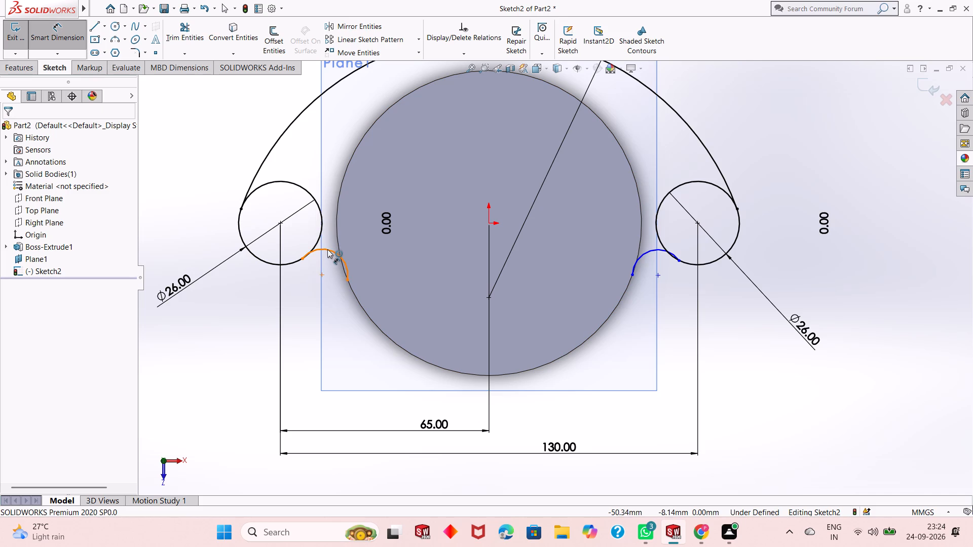
{"action": "left_click", "coordinate": [327, 249]}
{"action": "left_click", "coordinate": [362, 215]}
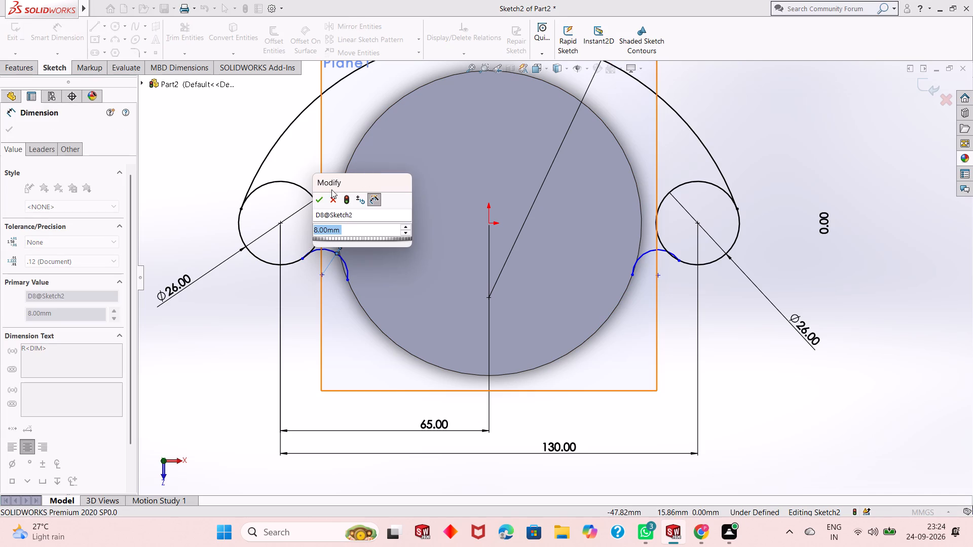
{"action": "left_click", "coordinate": [315, 196]}
{"action": "left_click", "coordinate": [652, 250]}
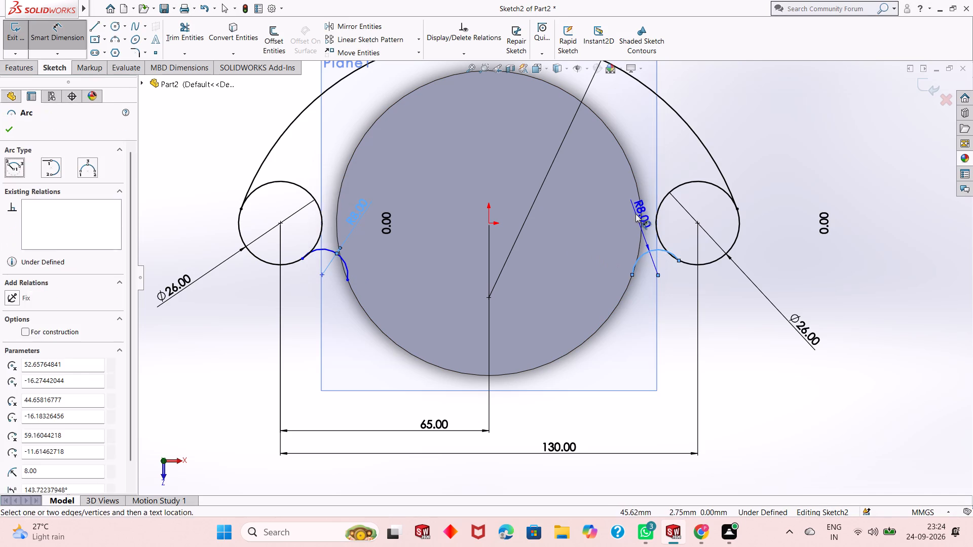
{"action": "left_click", "coordinate": [635, 212]}
{"action": "left_click", "coordinate": [589, 202]}
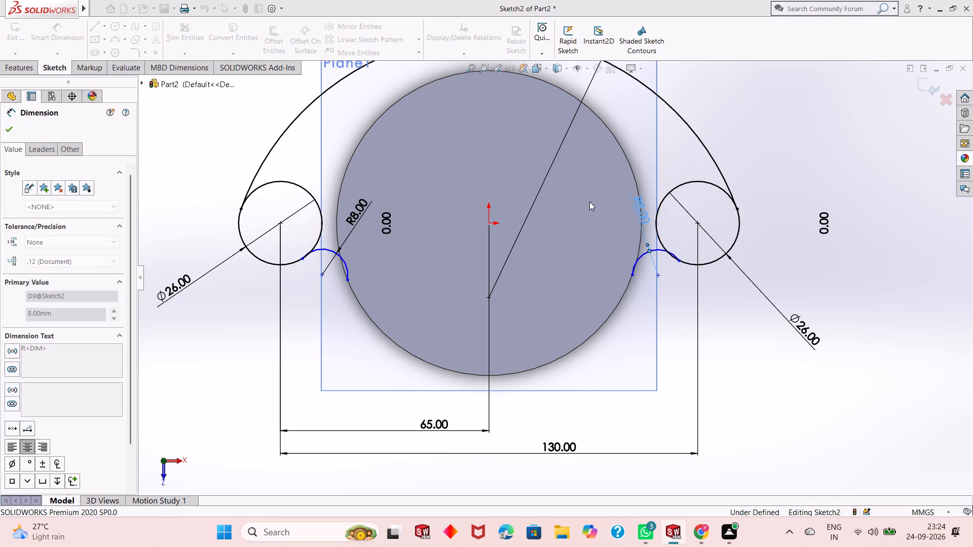
{"action": "right_click", "coordinate": [568, 220]}
{"action": "left_click", "coordinate": [579, 252]}
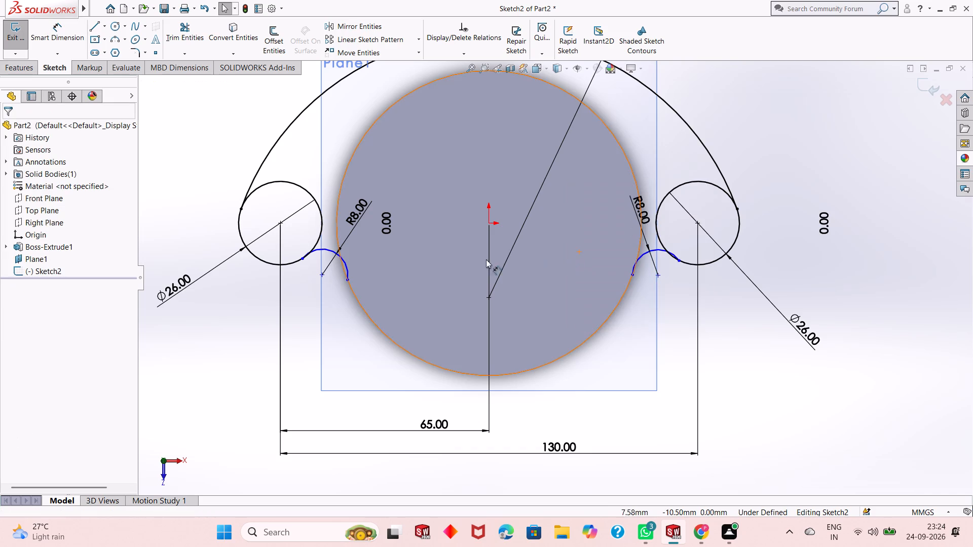
Make the left 8 mm bridging arc tangent to the left 26 mm circle and to the disc's circular edge.
{"action": "scroll", "coordinate": [311, 258], "scroll_direction": "down", "scroll_amount": 3}
{"action": "scroll", "coordinate": [427, 266], "scroll_direction": "down", "scroll_amount": 2}
{"action": "left_click", "coordinate": [414, 264]}
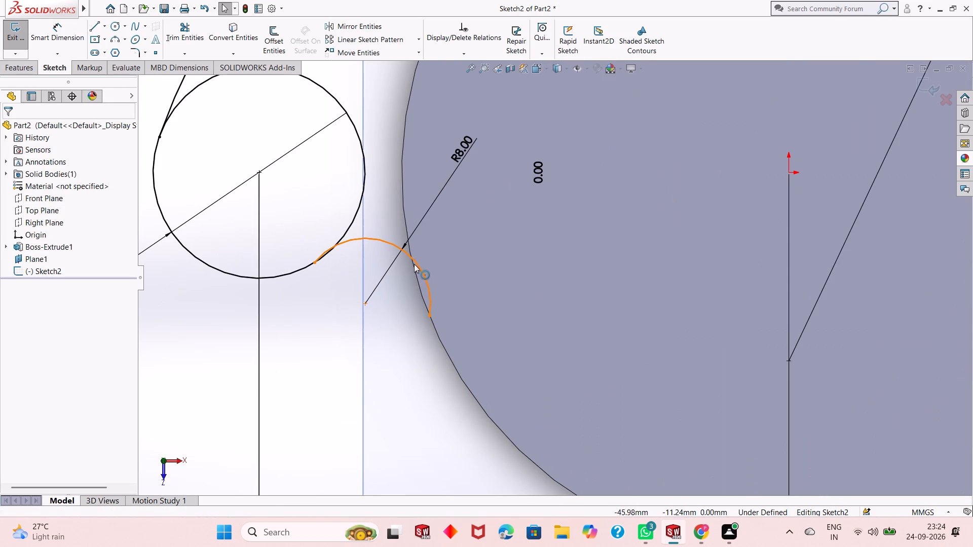
{"action": "left_click", "coordinate": [352, 219], "text": "ctrl"}
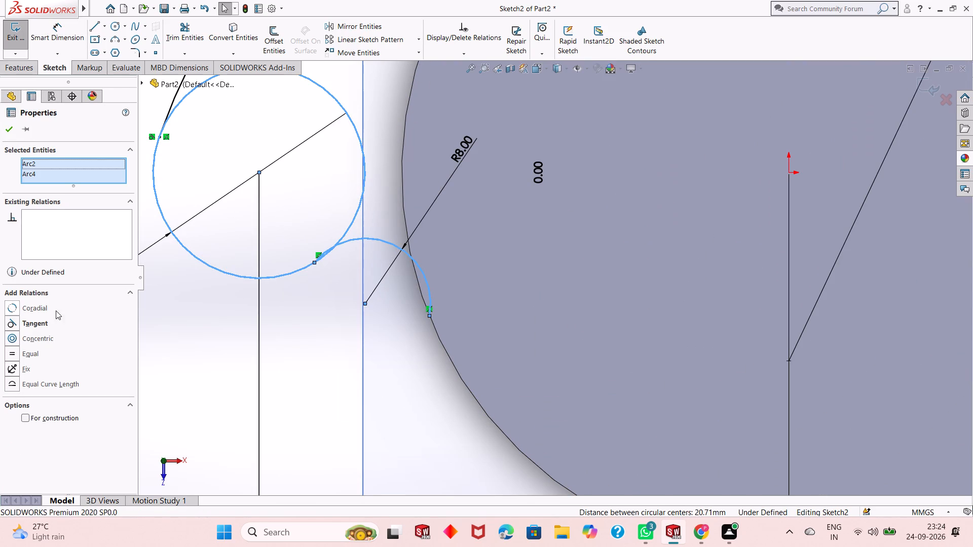
{"action": "left_click", "coordinate": [9, 326]}
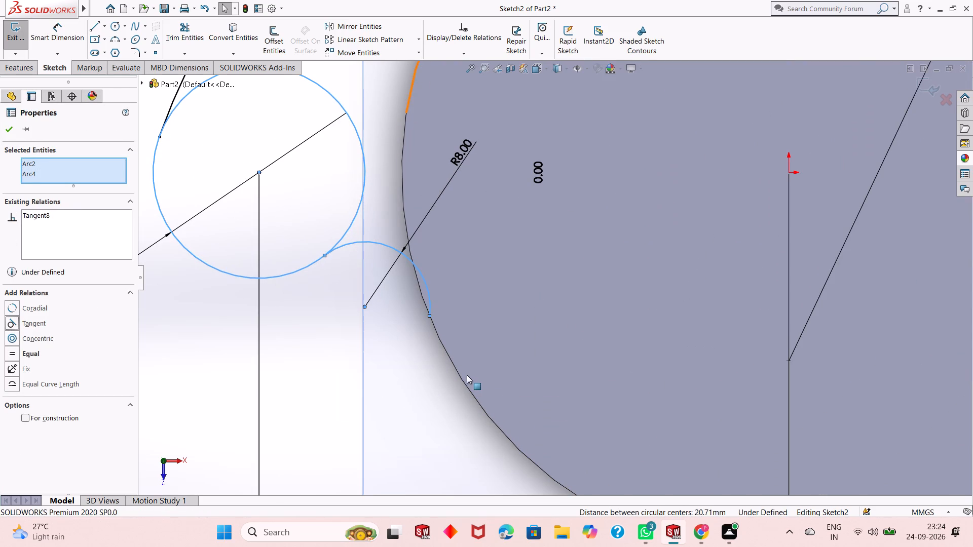
{"action": "left_click", "coordinate": [8, 128]}
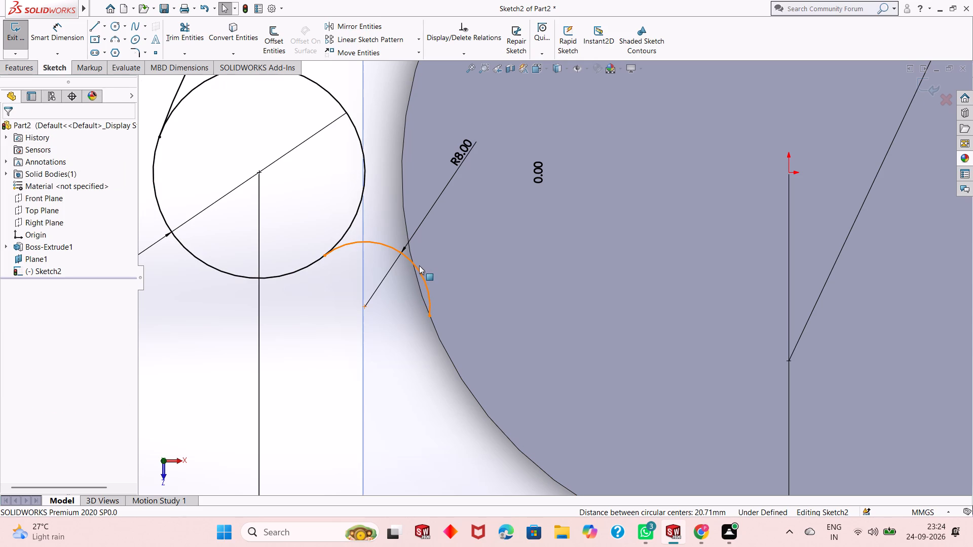
{"action": "left_click", "coordinate": [415, 265]}
{"action": "left_click", "coordinate": [436, 337], "text": "ctrl"}
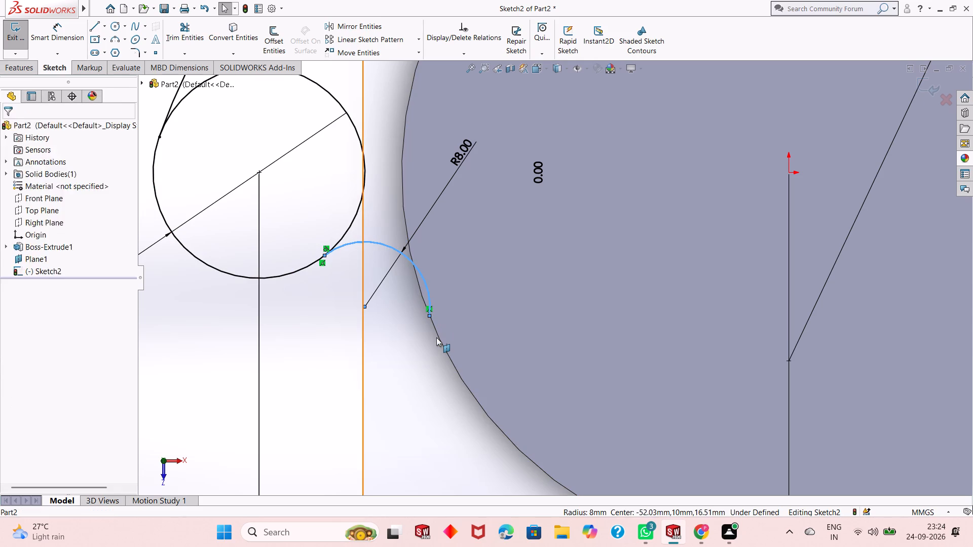
{"action": "key", "text": "Escape"}
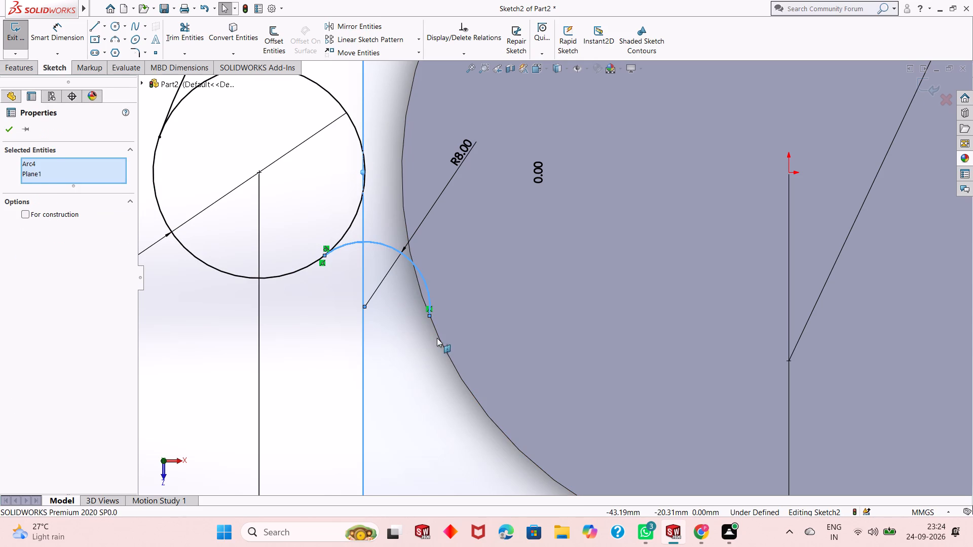
{"action": "key", "text": "Escape"}
{"action": "left_click", "coordinate": [393, 251]}
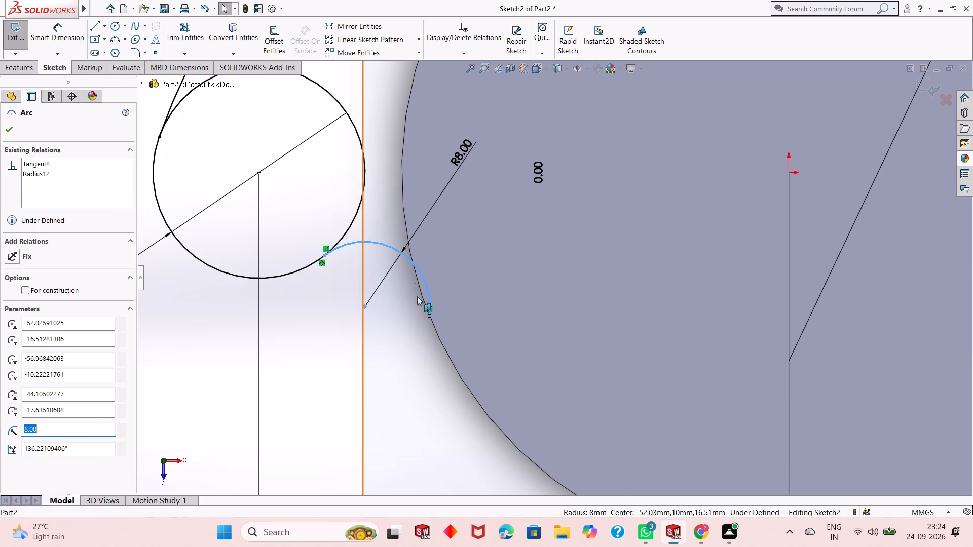
{"action": "left_click", "coordinate": [444, 348], "text": "ctrl"}
{"action": "left_click", "coordinate": [22, 325]}
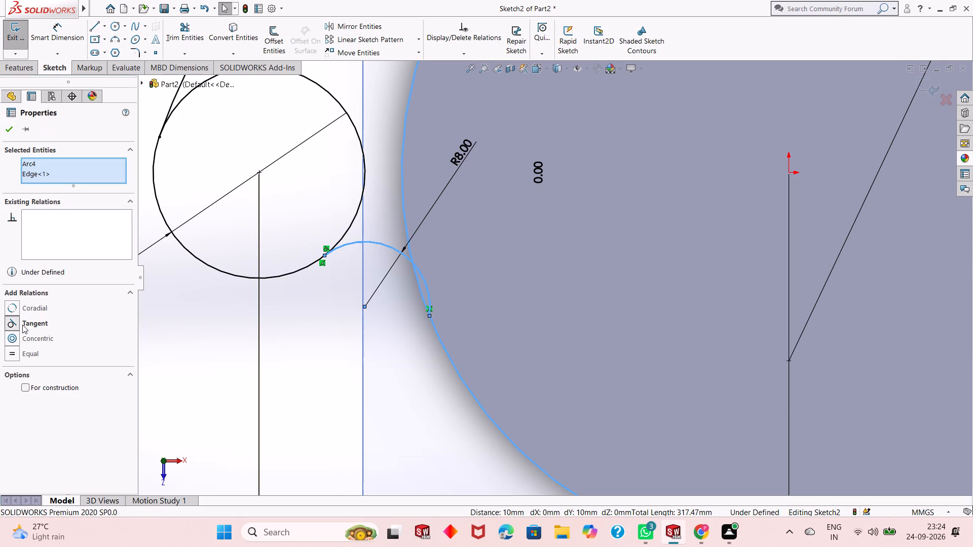
{"action": "left_click", "coordinate": [14, 129]}
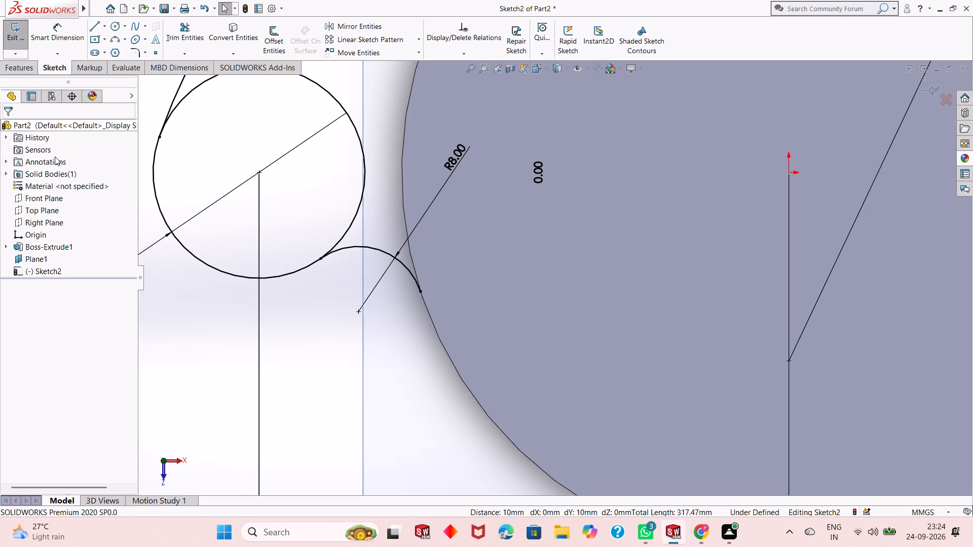
Make the right 8 mm bridging arc tangent to the right 26 mm circle and to the disc's circular edge.
{"action": "scroll", "coordinate": [253, 257], "scroll_direction": "up", "scroll_amount": 6}
{"action": "scroll", "coordinate": [872, 260], "scroll_direction": "down", "scroll_amount": 3}
{"action": "scroll", "coordinate": [750, 270], "scroll_direction": "down", "scroll_amount": 3}
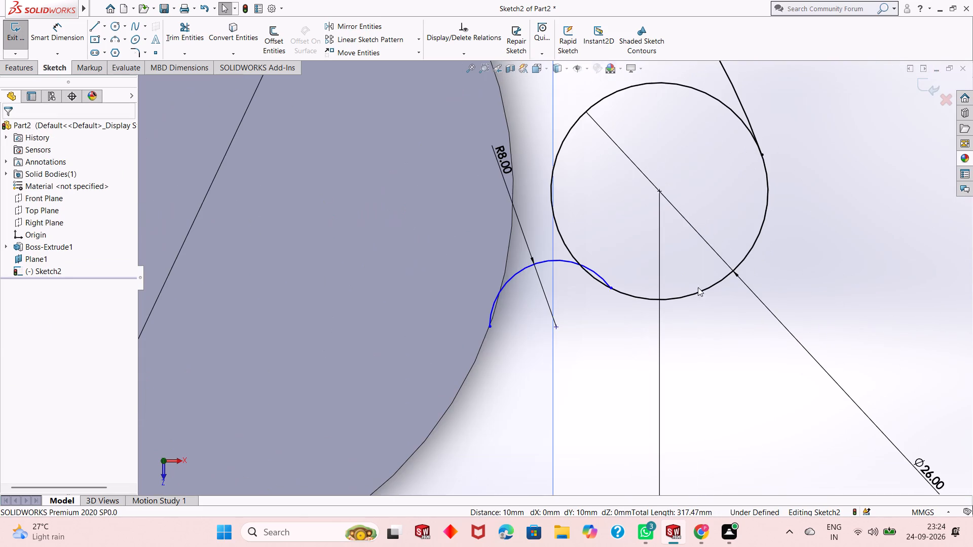
{"action": "left_click", "coordinate": [550, 262]}
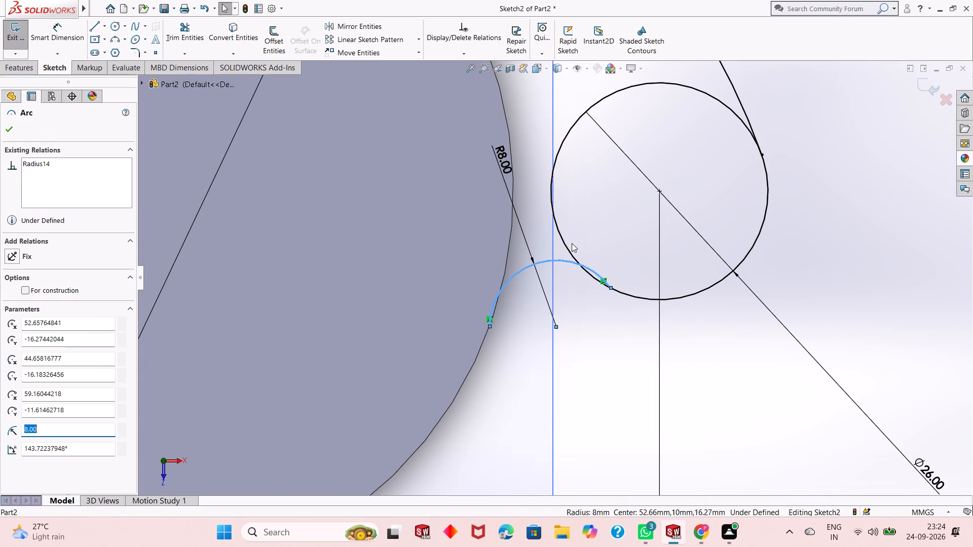
{"action": "left_click", "coordinate": [570, 248], "text": "ctrl"}
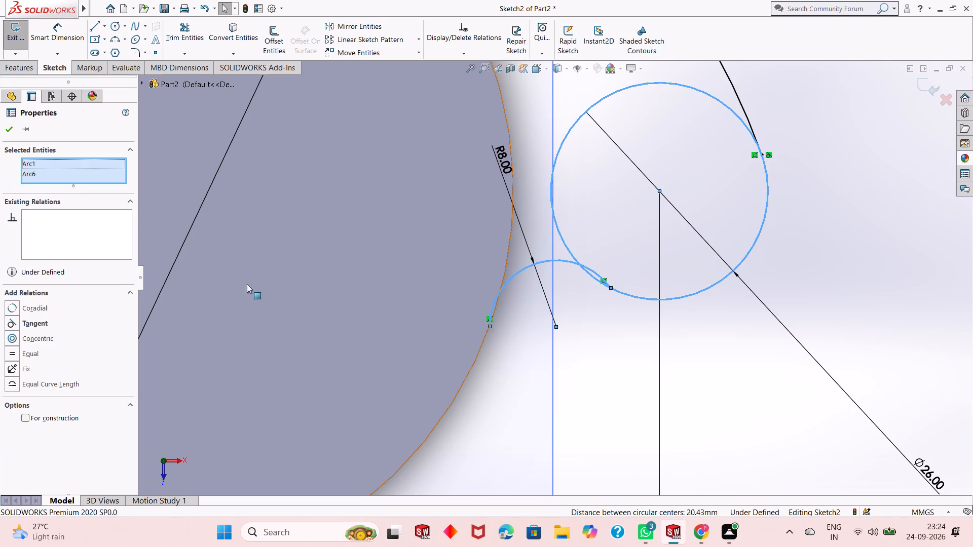
{"action": "left_click", "coordinate": [11, 323]}
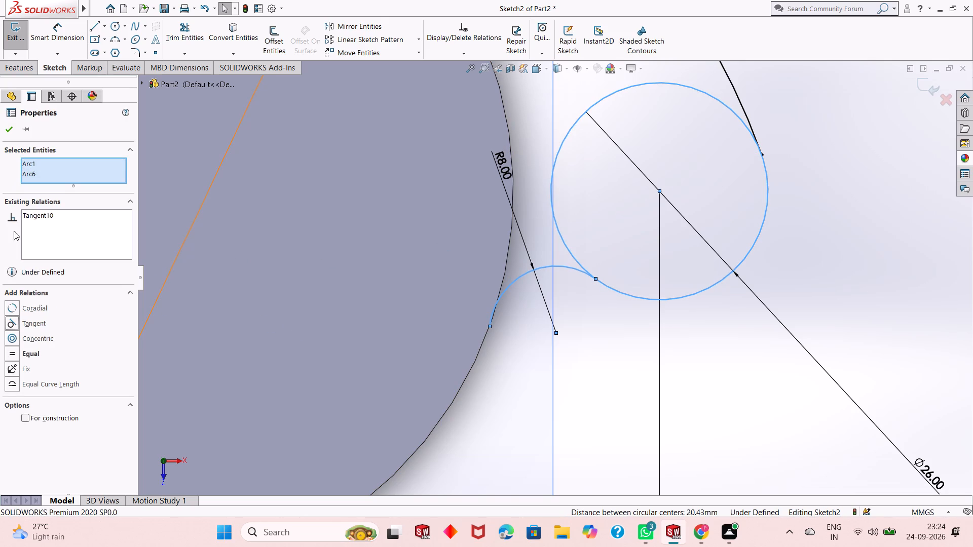
{"action": "left_click", "coordinate": [6, 132]}
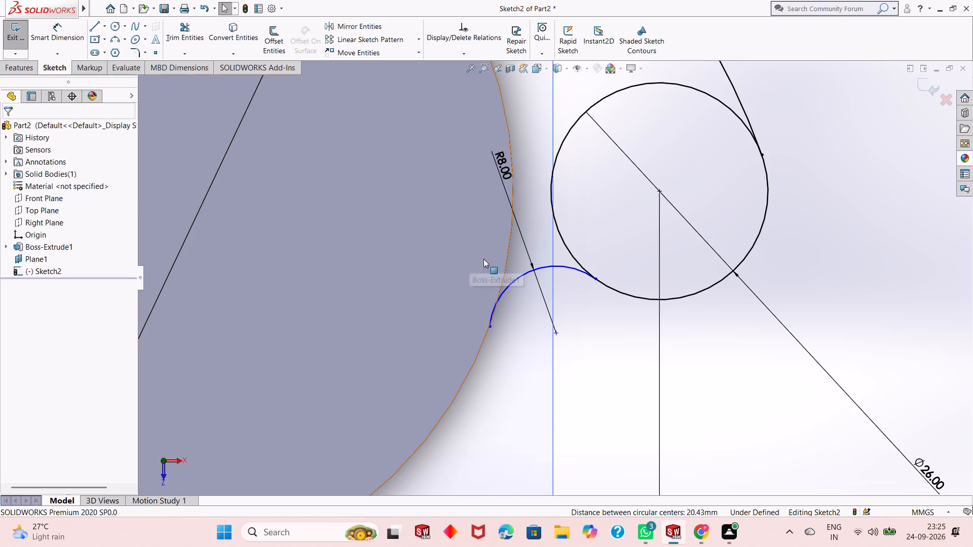
{"action": "left_click", "coordinate": [526, 272]}
{"action": "left_click", "coordinate": [505, 266], "text": "ctrl"}
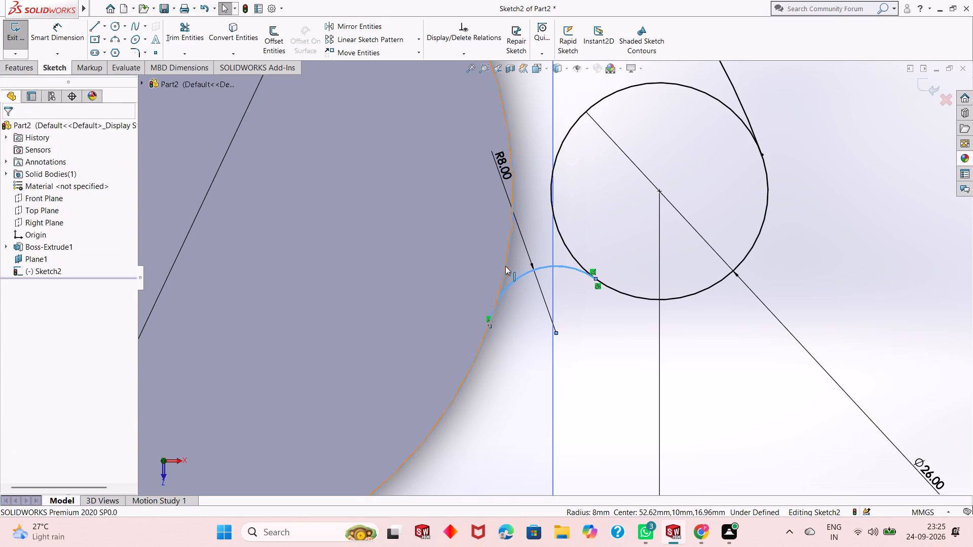
{"action": "left_click", "coordinate": [9, 323]}
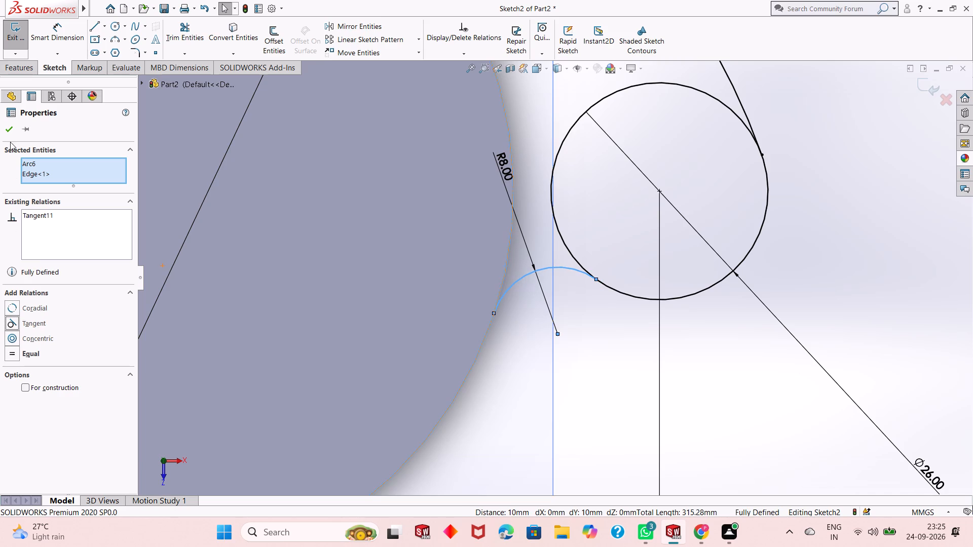
{"action": "left_click", "coordinate": [10, 128]}
Trim the inner upper portions of both 26 mm circles between the R82 arc and the R8 bridging arcs.
{"action": "scroll", "coordinate": [468, 289], "scroll_direction": "up", "scroll_amount": 6}
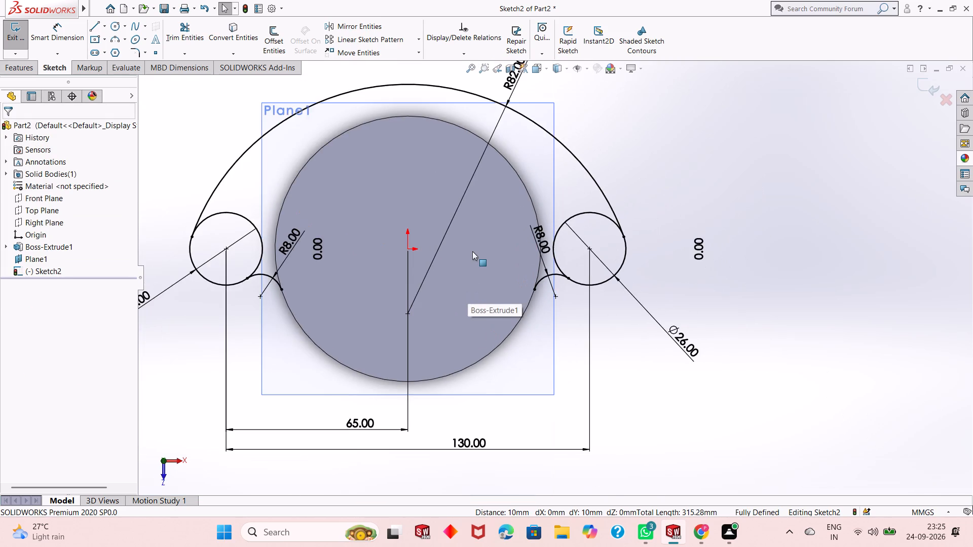
{"action": "scroll", "coordinate": [472, 251], "scroll_direction": "up", "scroll_amount": 1}
{"action": "scroll", "coordinate": [409, 166], "scroll_direction": "down", "scroll_amount": 1}
{"action": "scroll", "coordinate": [423, 233], "scroll_direction": "up", "scroll_amount": 1}
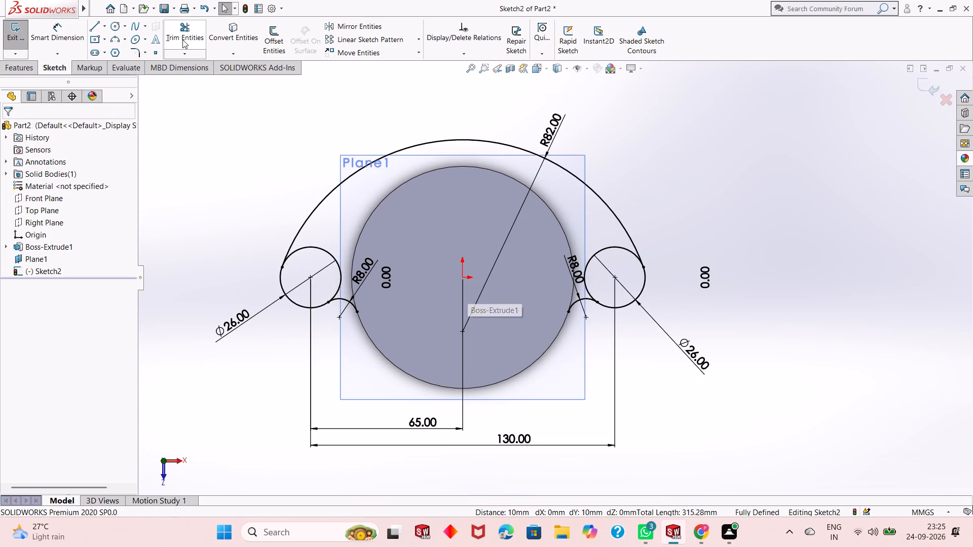
{"action": "left_click", "coordinate": [182, 40]}
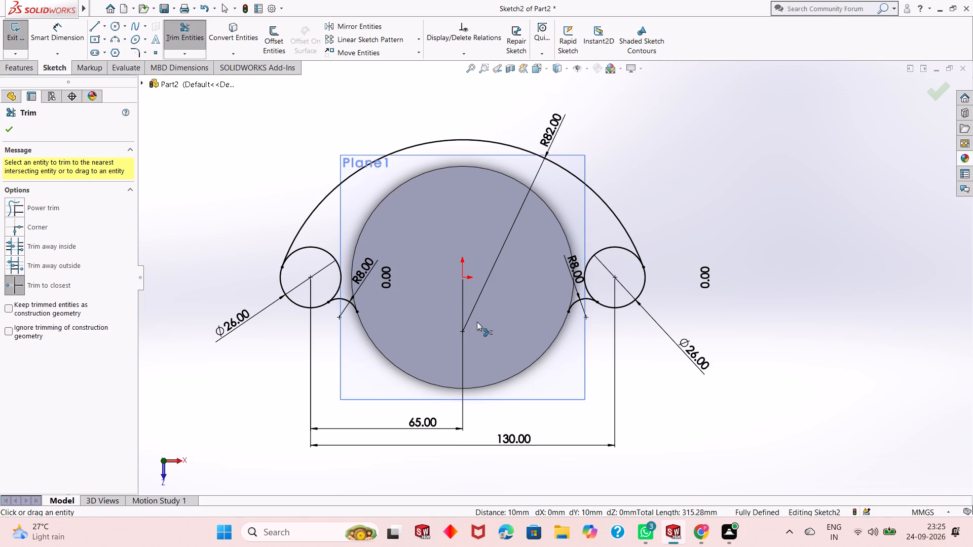
{"action": "left_click", "coordinate": [326, 254]}
{"action": "left_click", "coordinate": [601, 251]}
{"action": "key", "text": "Escape"}
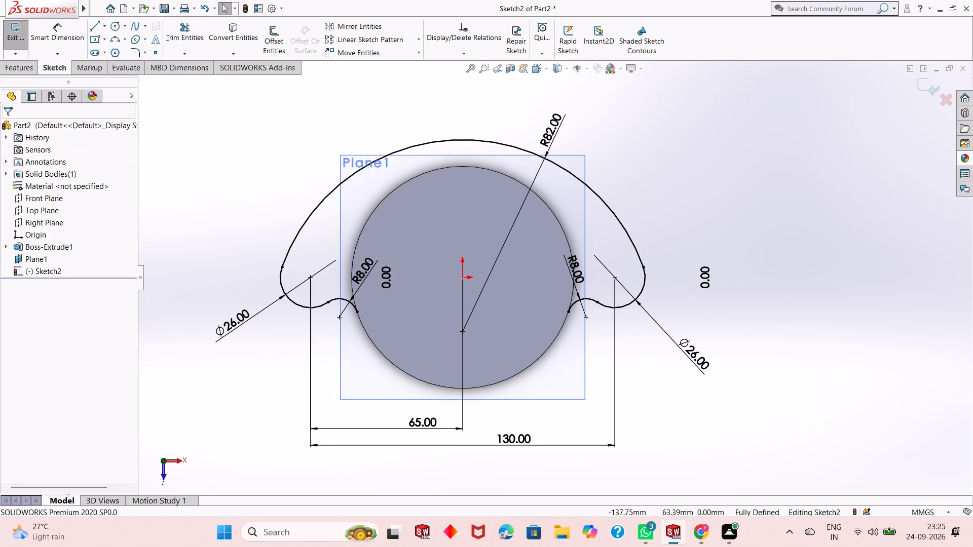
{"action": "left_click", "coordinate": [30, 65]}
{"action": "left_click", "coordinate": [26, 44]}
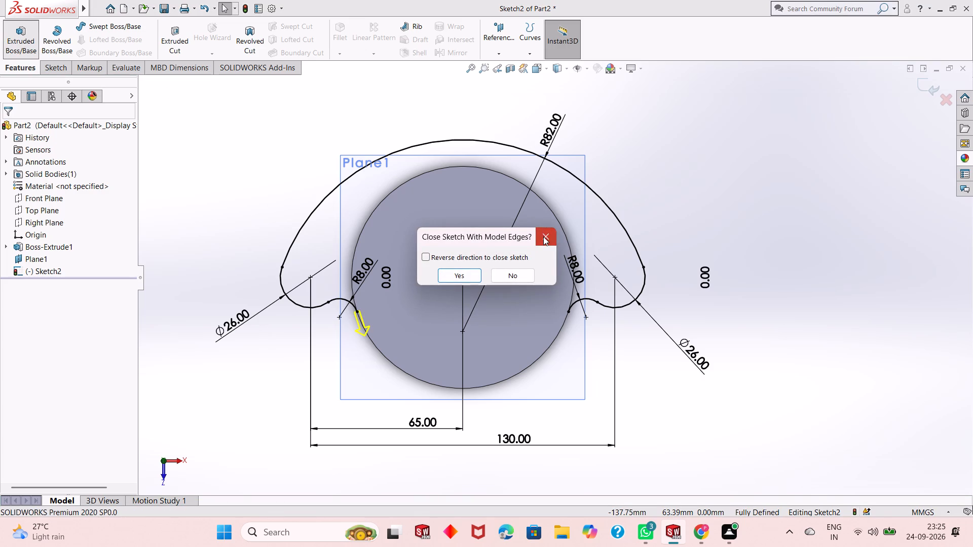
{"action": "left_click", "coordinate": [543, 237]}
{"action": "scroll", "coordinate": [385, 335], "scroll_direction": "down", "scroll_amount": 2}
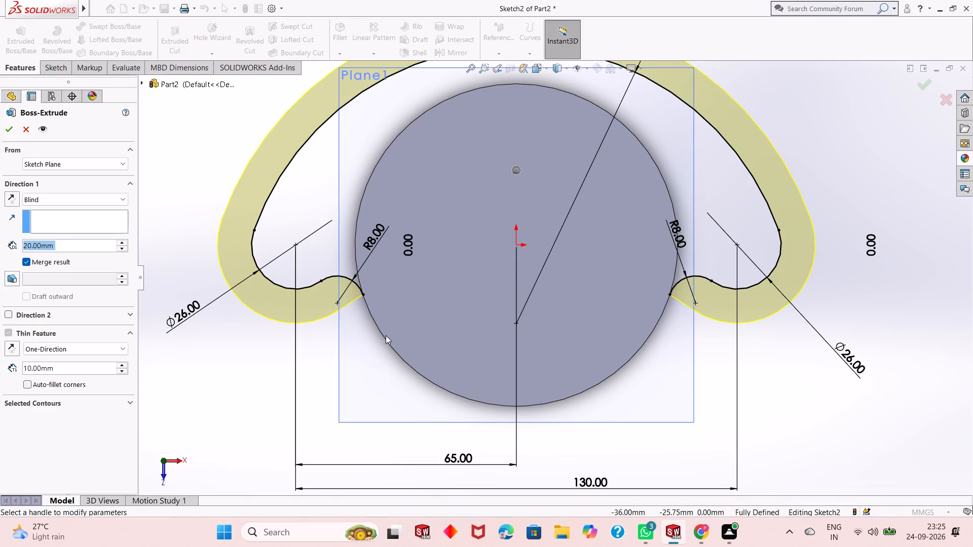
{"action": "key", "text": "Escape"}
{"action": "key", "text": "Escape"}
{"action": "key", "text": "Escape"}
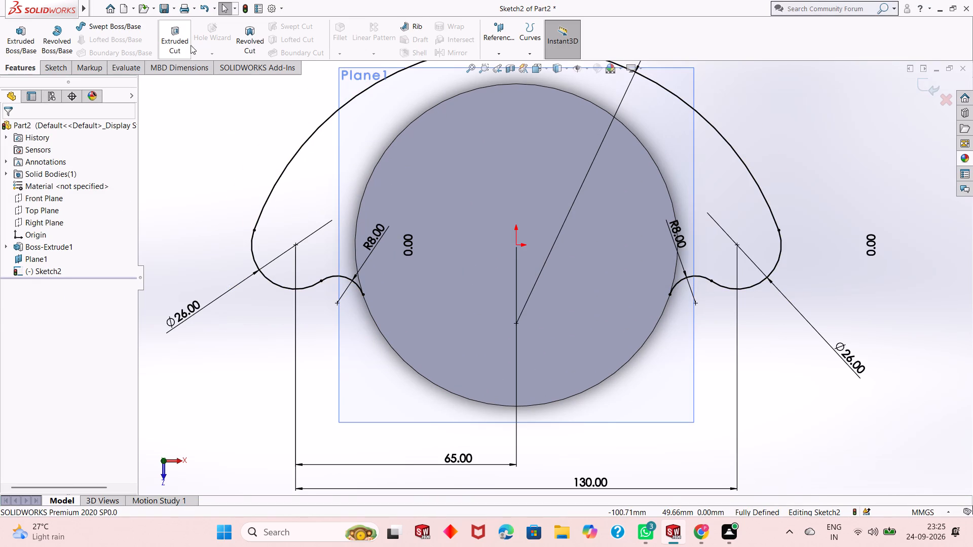
Close the profile with a 47.5 mm radius three-point arc joining both R8 arc ends along the disc's upper edge.
{"action": "left_click", "coordinate": [66, 71]}
{"action": "left_click", "coordinate": [115, 43]}
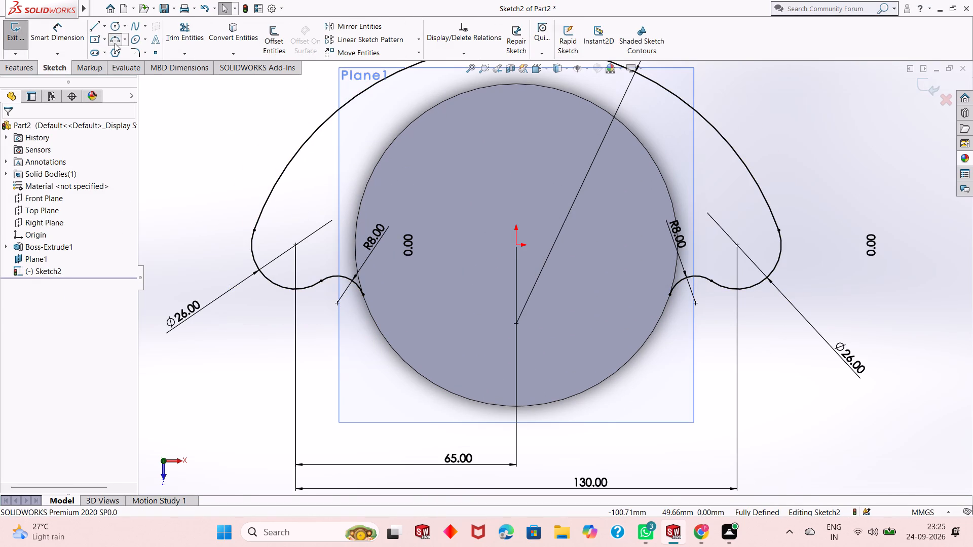
{"action": "scroll", "coordinate": [507, 214], "scroll_direction": "up", "scroll_amount": 2}
{"action": "scroll", "coordinate": [514, 198], "scroll_direction": "down", "scroll_amount": 2}
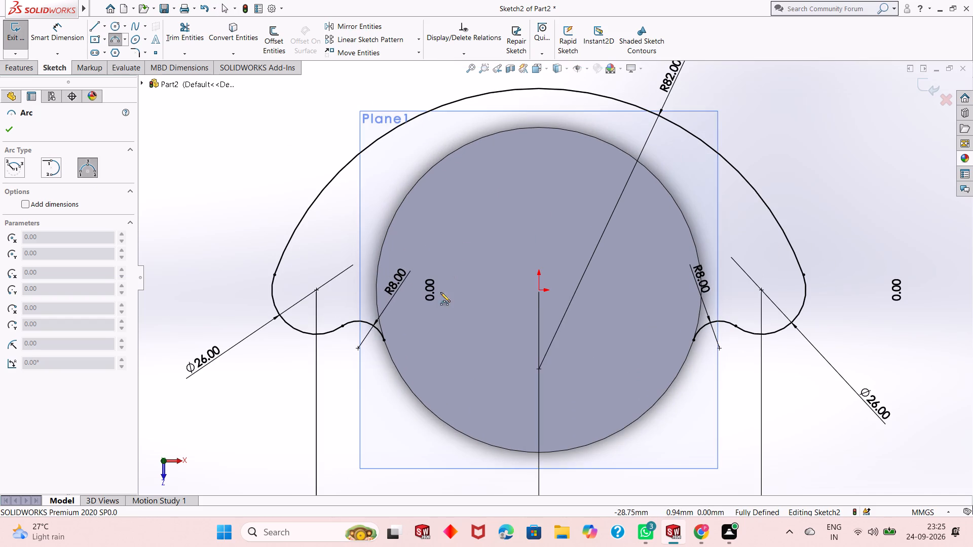
{"action": "left_click", "coordinate": [383, 340]}
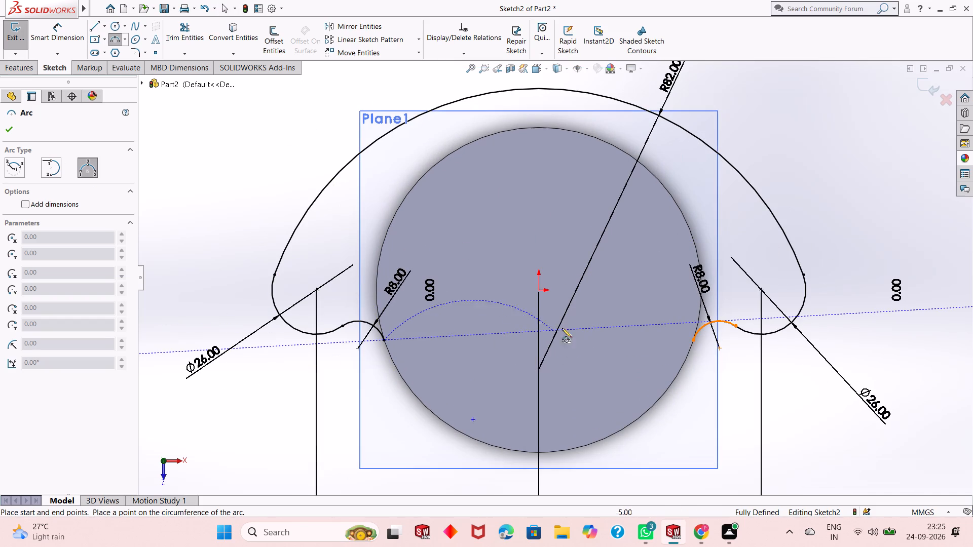
{"action": "left_click", "coordinate": [692, 342]}
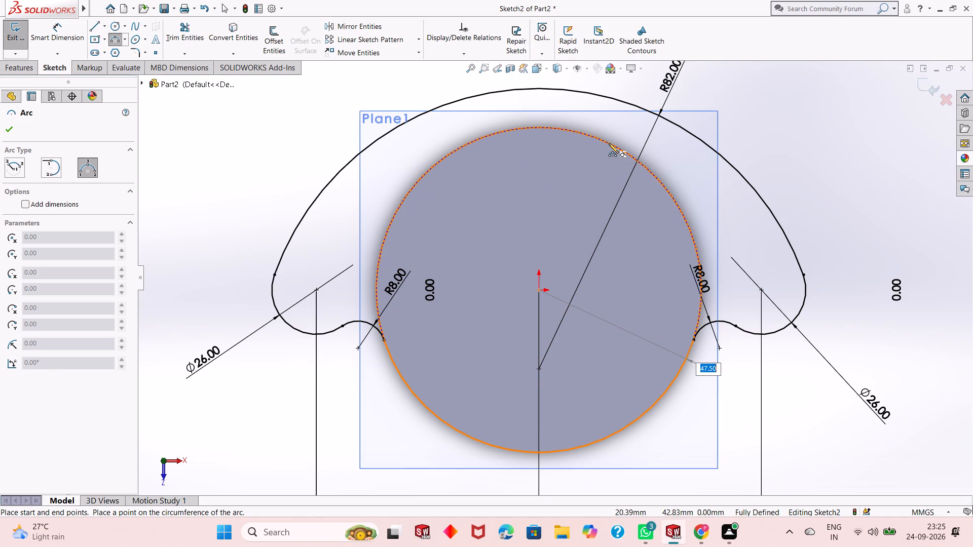
{"action": "left_click", "coordinate": [609, 143]}
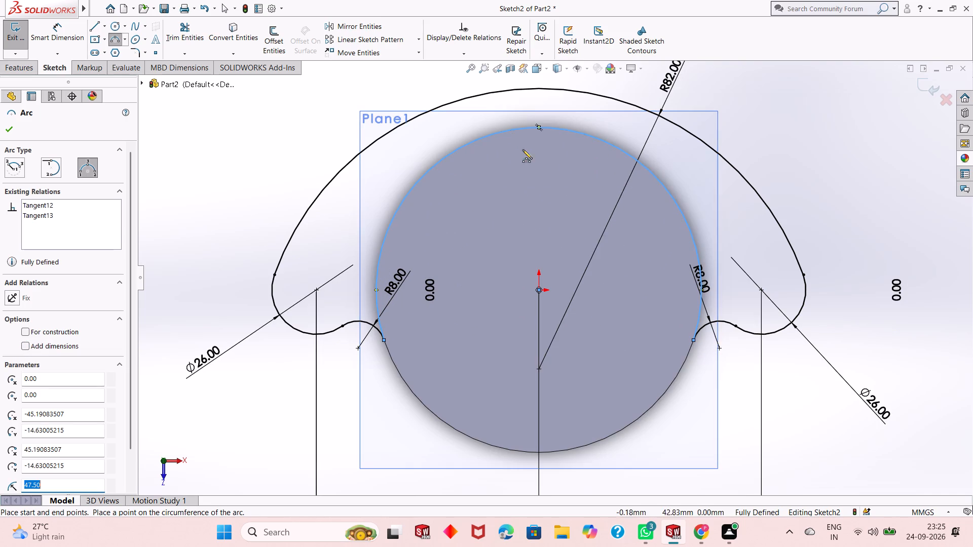
{"action": "right_click", "coordinate": [515, 154]}
{"action": "left_click", "coordinate": [529, 163]}
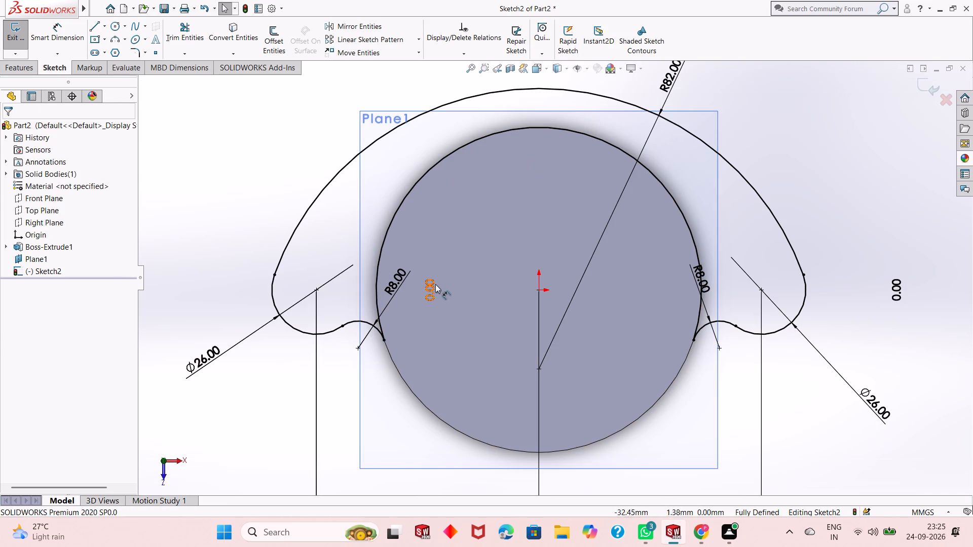
Extrude the closed crescent profile 15 mm as a Mid Plane boss, merged with the disc.
{"action": "scroll", "coordinate": [485, 288], "scroll_direction": "up", "scroll_amount": 1}
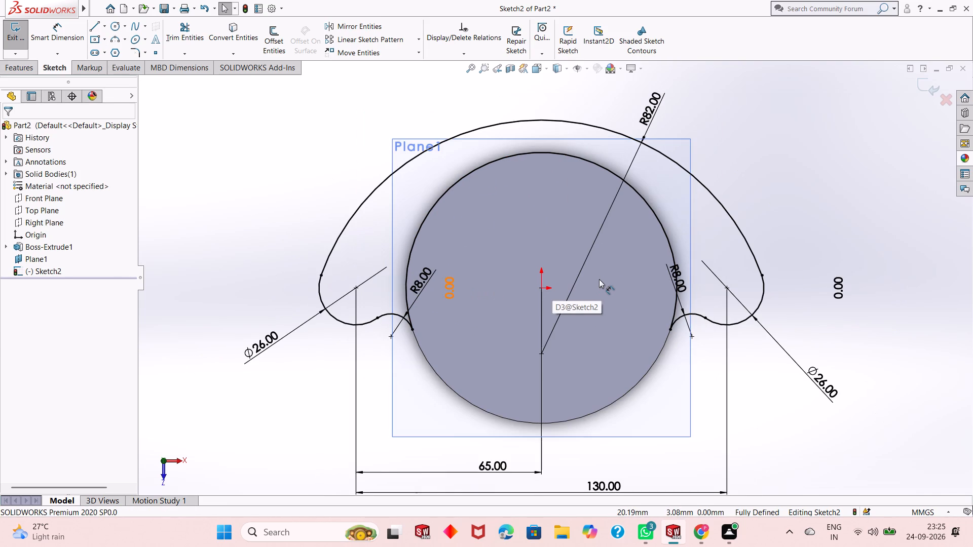
{"action": "scroll", "coordinate": [599, 279], "scroll_direction": "down", "scroll_amount": 1}
{"action": "scroll", "coordinate": [600, 279], "scroll_direction": "up", "scroll_amount": 1}
{"action": "scroll", "coordinate": [671, 239], "scroll_direction": "down", "scroll_amount": 1}
{"action": "scroll", "coordinate": [541, 240], "scroll_direction": "up", "scroll_amount": 1}
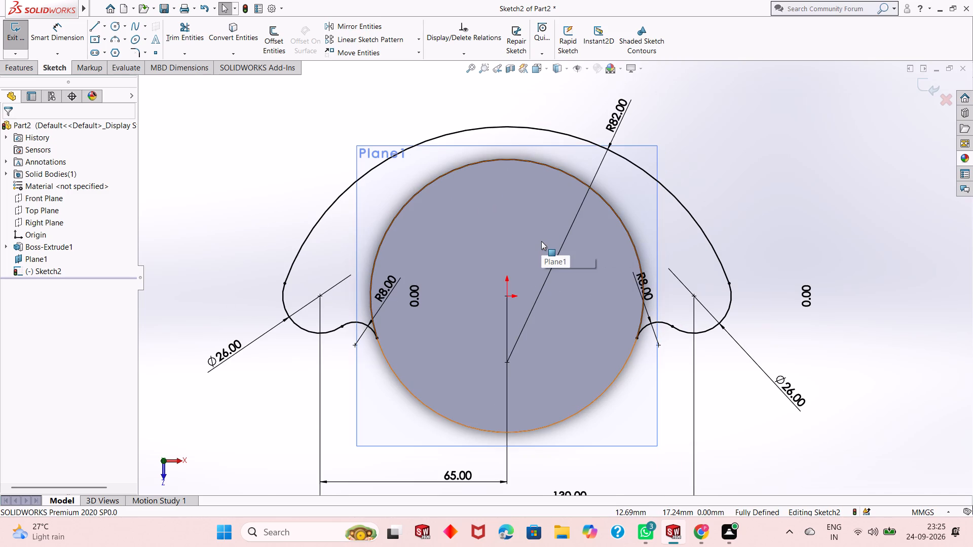
{"action": "scroll", "coordinate": [523, 245], "scroll_direction": "up", "scroll_amount": 2}
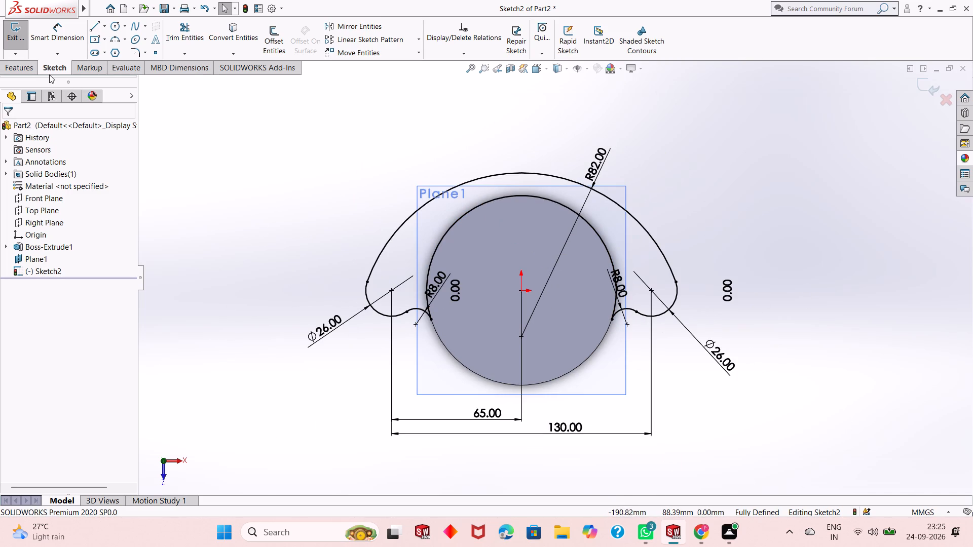
{"action": "left_click", "coordinate": [9, 64]}
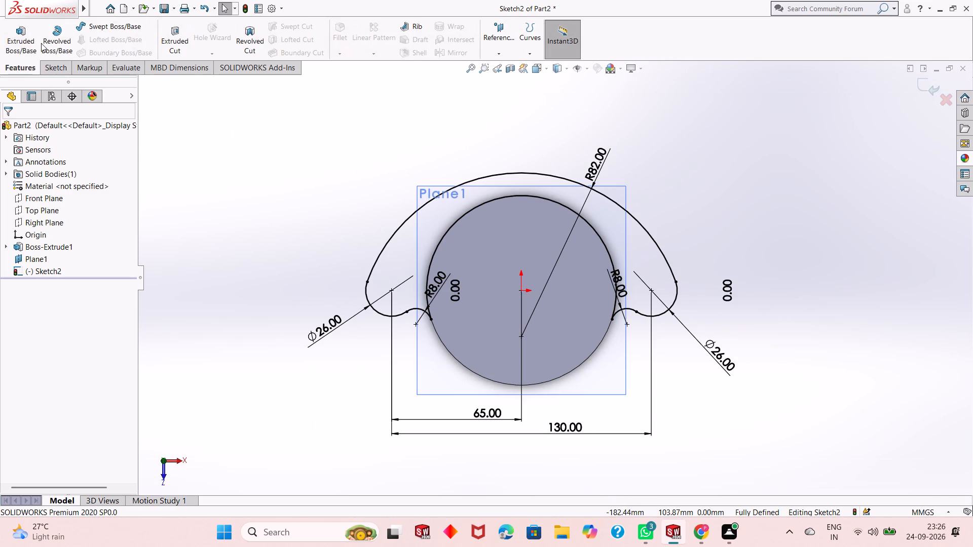
{"action": "left_click", "coordinate": [18, 36]}
{"action": "middle_click_drag", "start_coordinate": [492, 265], "coordinate": [486, 217]}
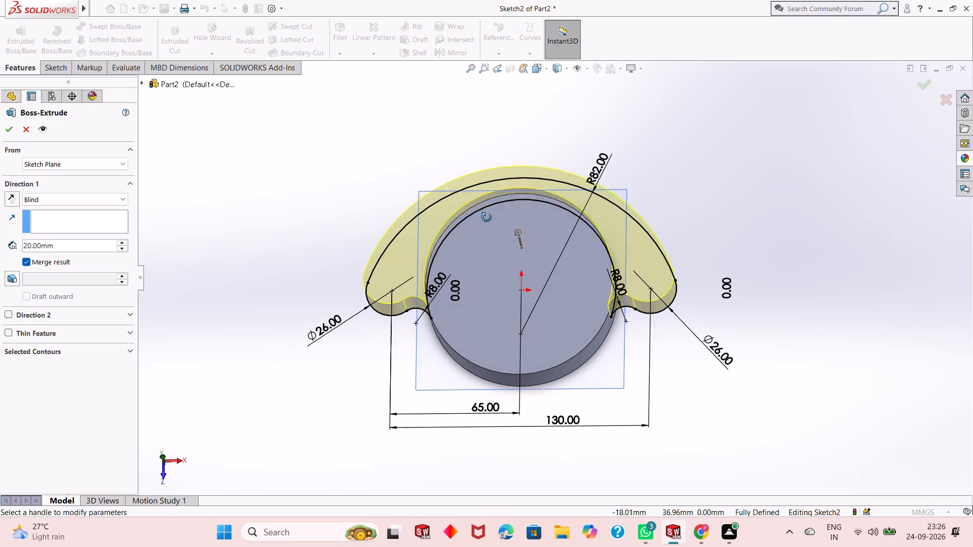
{"action": "middle_click_drag", "start_coordinate": [486, 217], "coordinate": [530, 148]}
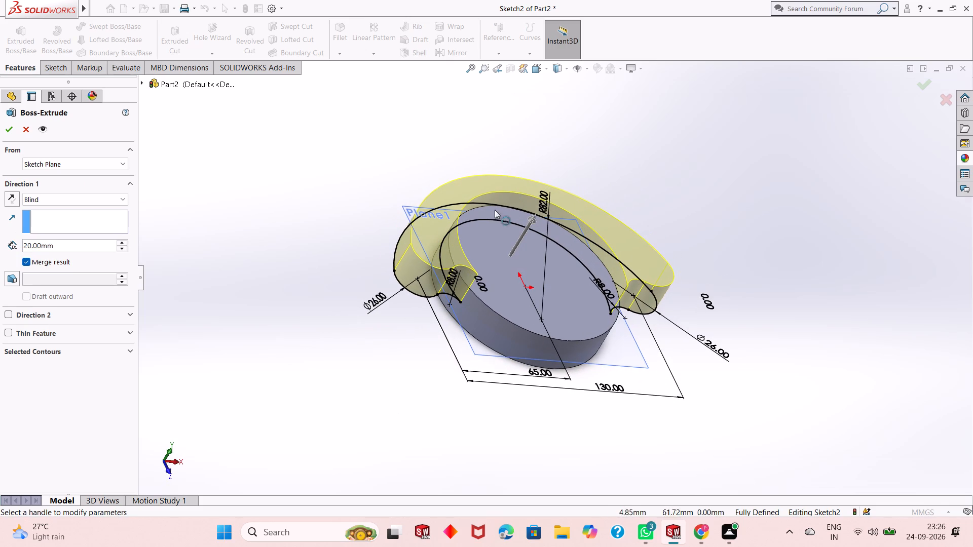
{"action": "scroll", "coordinate": [497, 243], "scroll_direction": "down", "scroll_amount": 2}
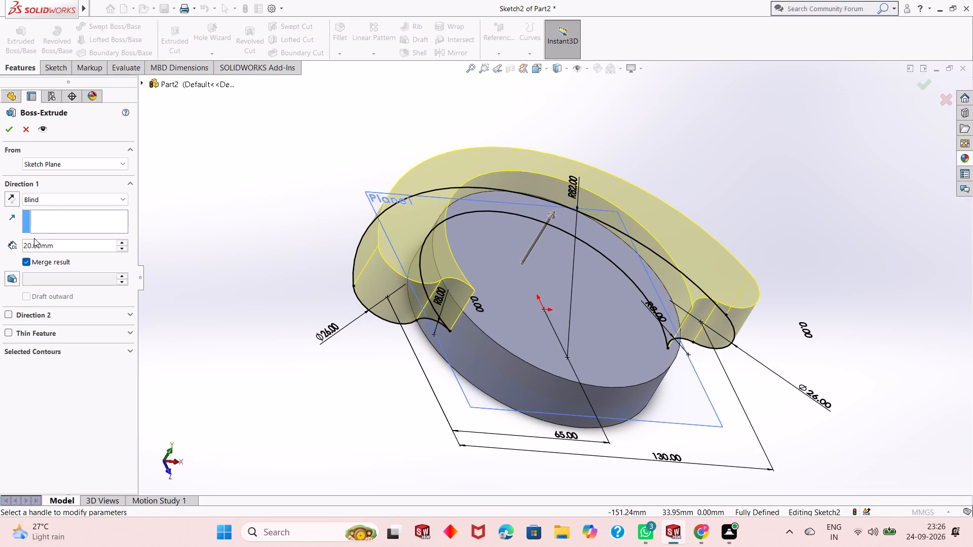
{"action": "left_click", "coordinate": [51, 201]}
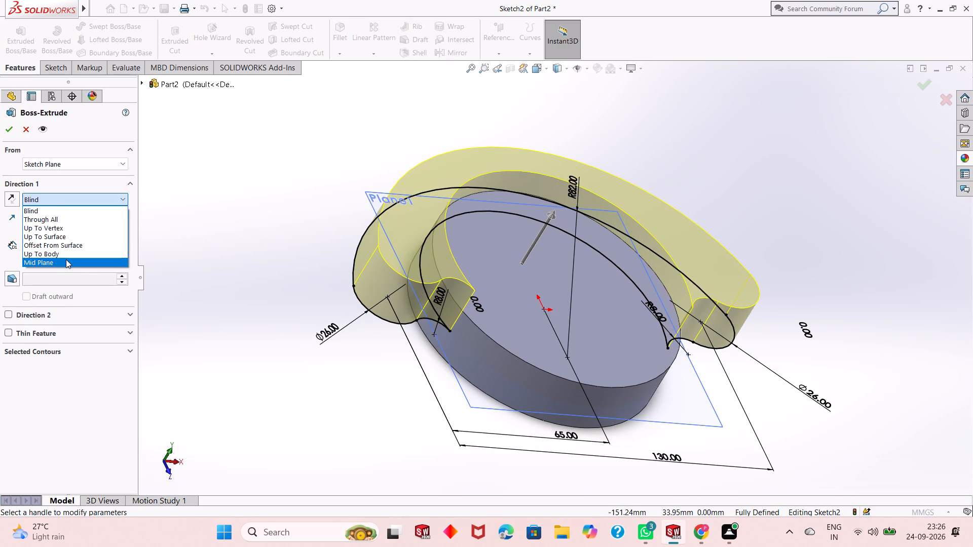
{"action": "left_click", "coordinate": [66, 259]}
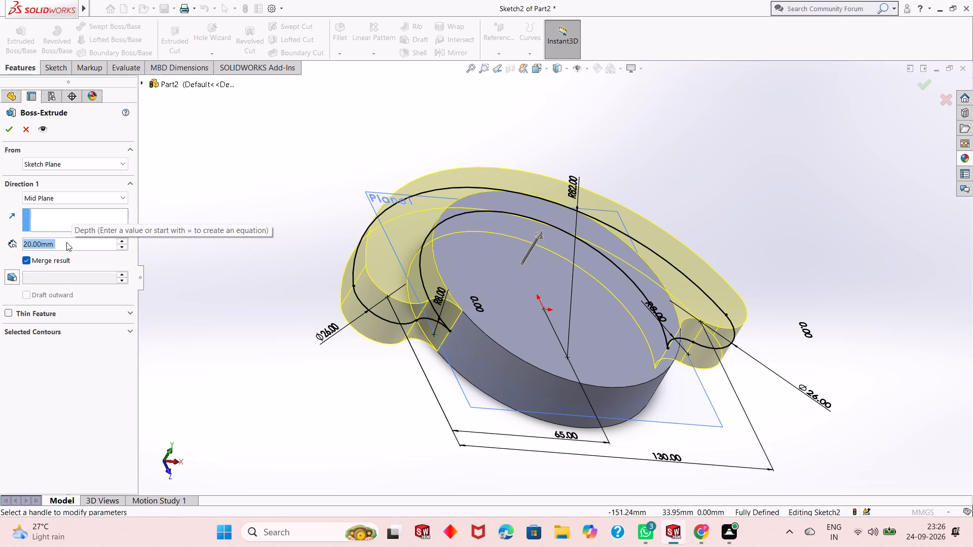
{"action": "key", "text": "1"}
{"action": "key", "text": "5"}
{"action": "key", "text": "Return"}
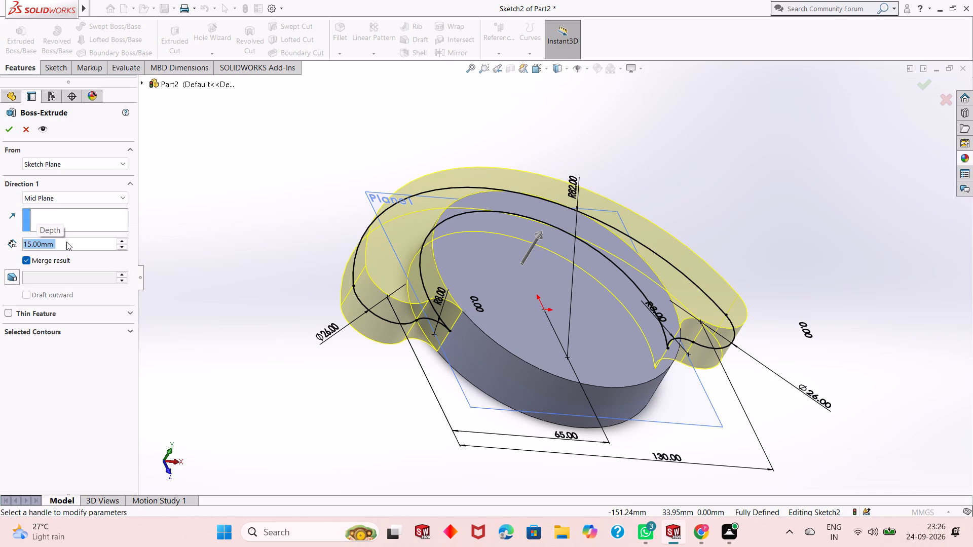
{"action": "left_click", "coordinate": [6, 129]}
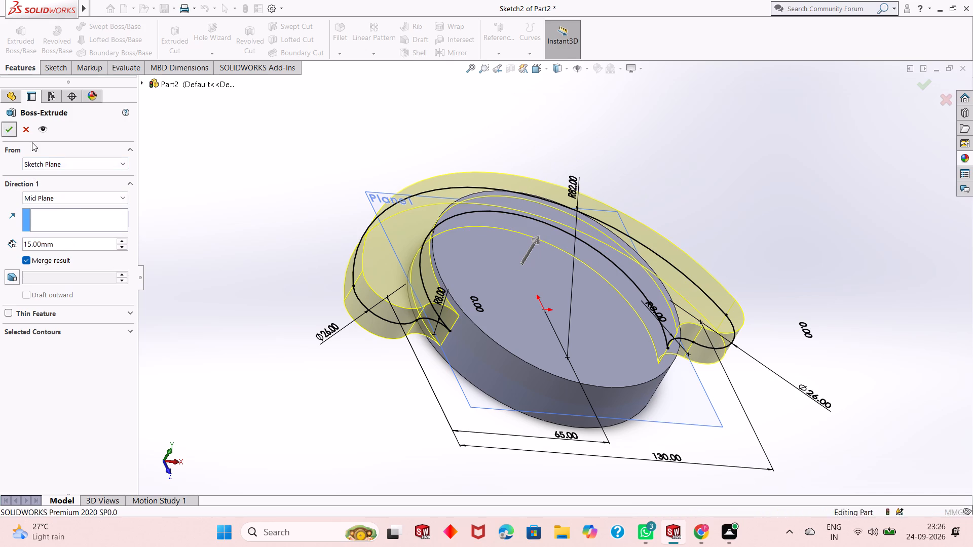
{"action": "left_click", "coordinate": [248, 233]}
Start a new sketch on the offset Plane1 and view it face-on.
{"action": "middle_click_drag", "start_coordinate": [344, 213], "coordinate": [334, 220]}
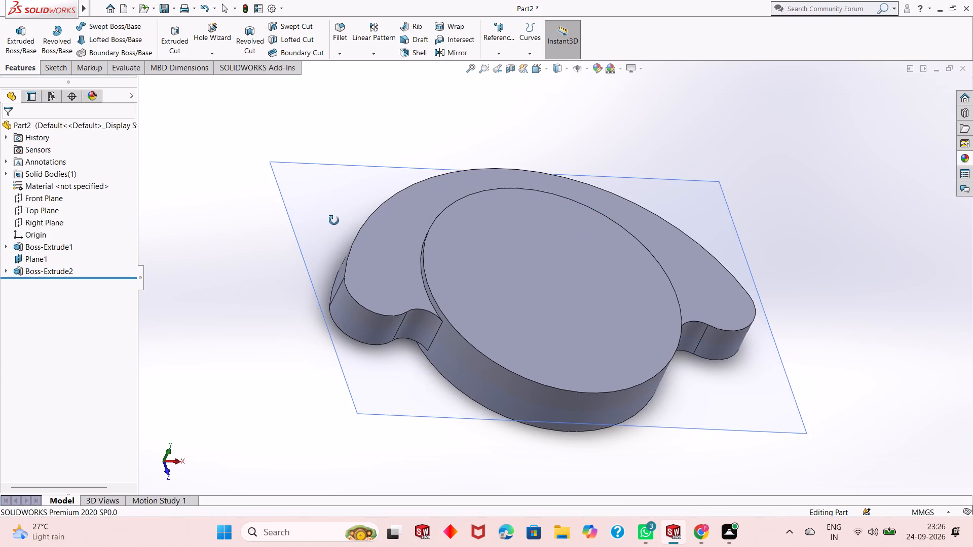
{"action": "middle_click_drag", "start_coordinate": [334, 220], "coordinate": [310, 226]}
{"action": "middle_click_drag", "start_coordinate": [309, 226], "coordinate": [323, 215]}
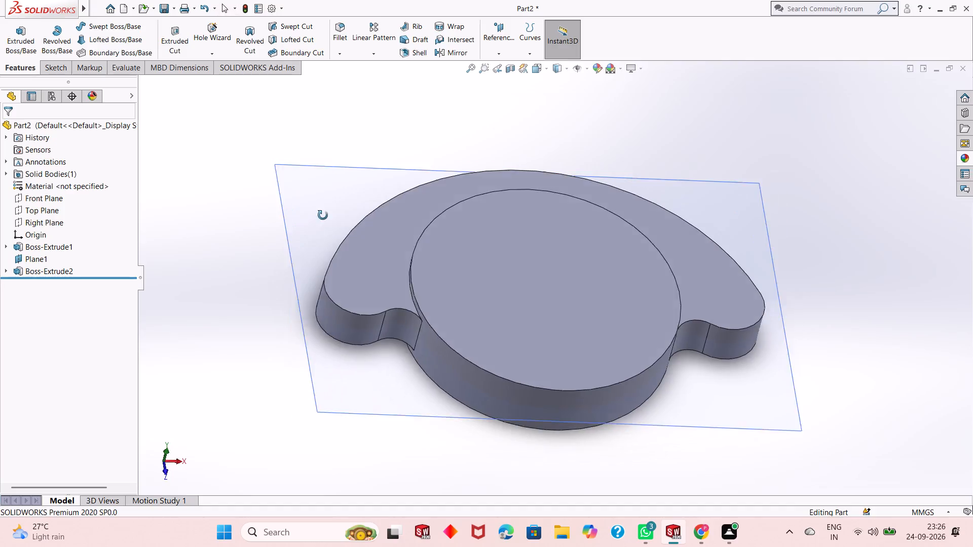
{"action": "middle_click_drag", "start_coordinate": [323, 215], "coordinate": [363, 205]}
{"action": "right_click", "coordinate": [350, 199]}
{"action": "left_click", "coordinate": [371, 188]}
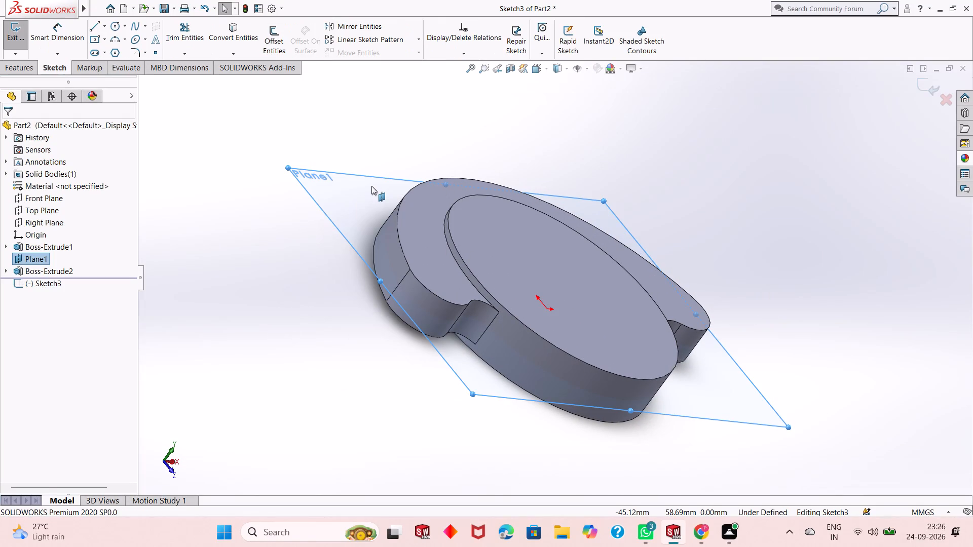
{"action": "key", "text": "ctrl+8"}
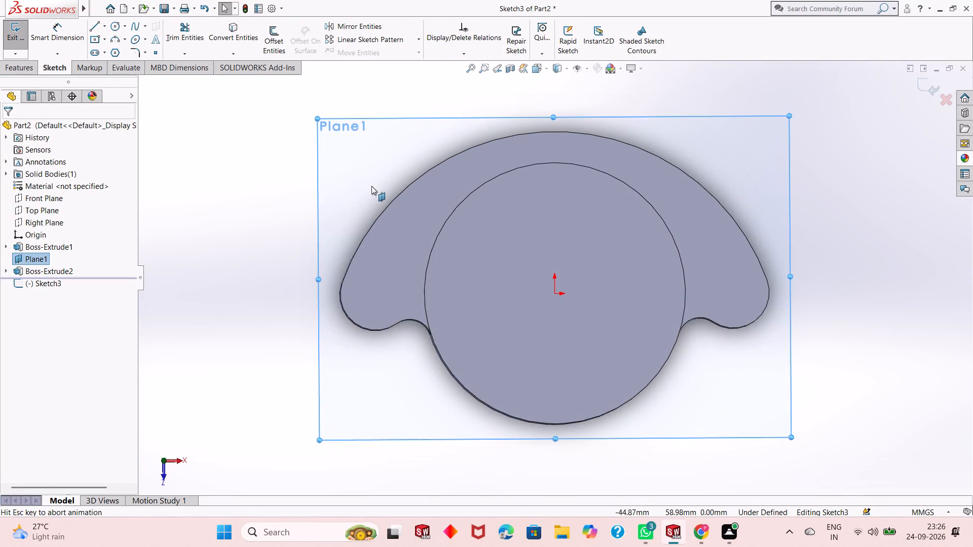
{"action": "key", "text": "Escape"}
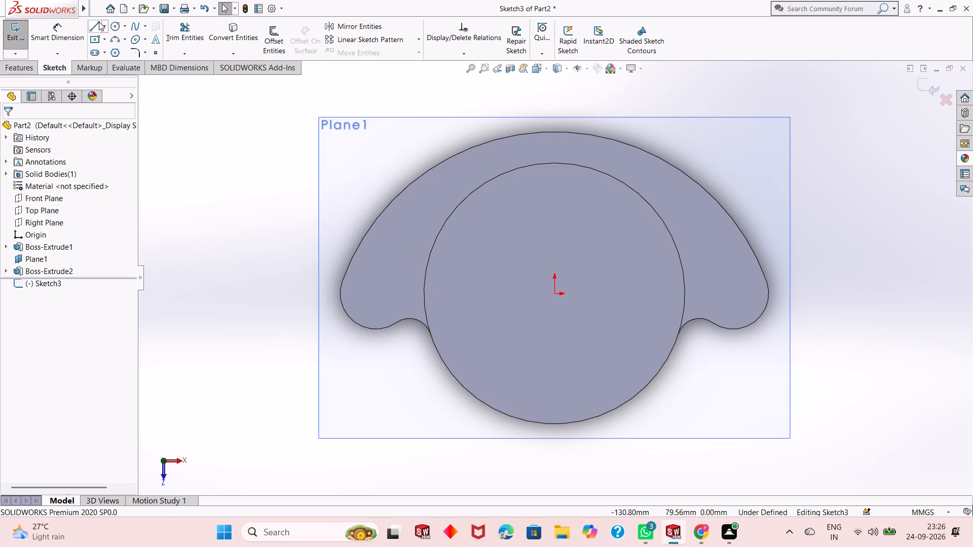
Sketch circles concentric with the flange's rounded ends, about 12.2 mm radius on the left and about 14 mm on the right.
{"action": "left_click", "coordinate": [113, 26]}
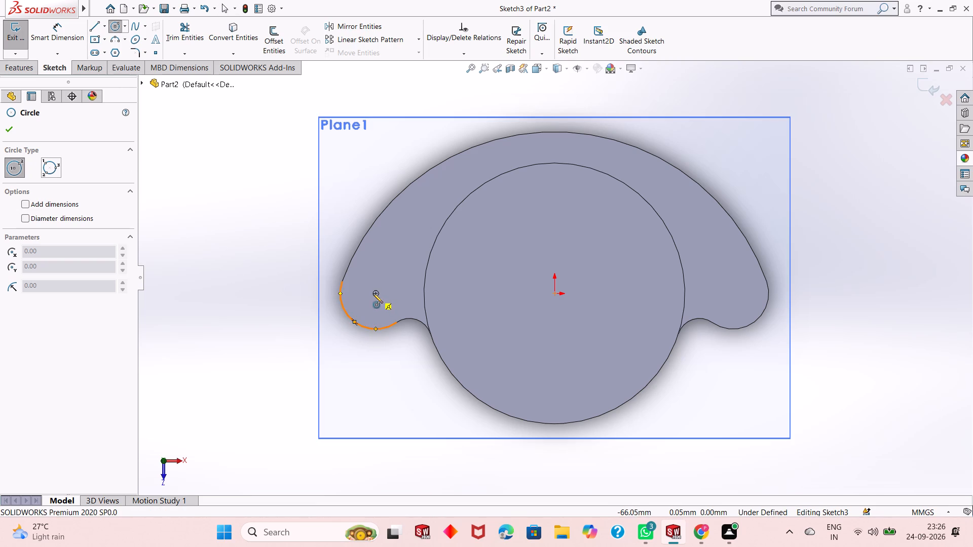
{"action": "left_click", "coordinate": [376, 293]}
{"action": "left_click", "coordinate": [389, 262]}
{"action": "right_click", "coordinate": [389, 262]}
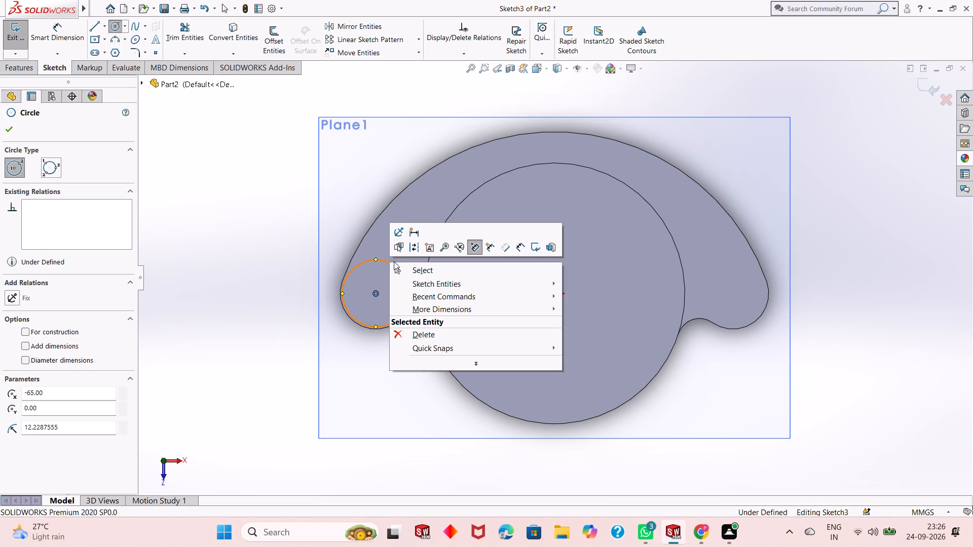
{"action": "left_click", "coordinate": [403, 271]}
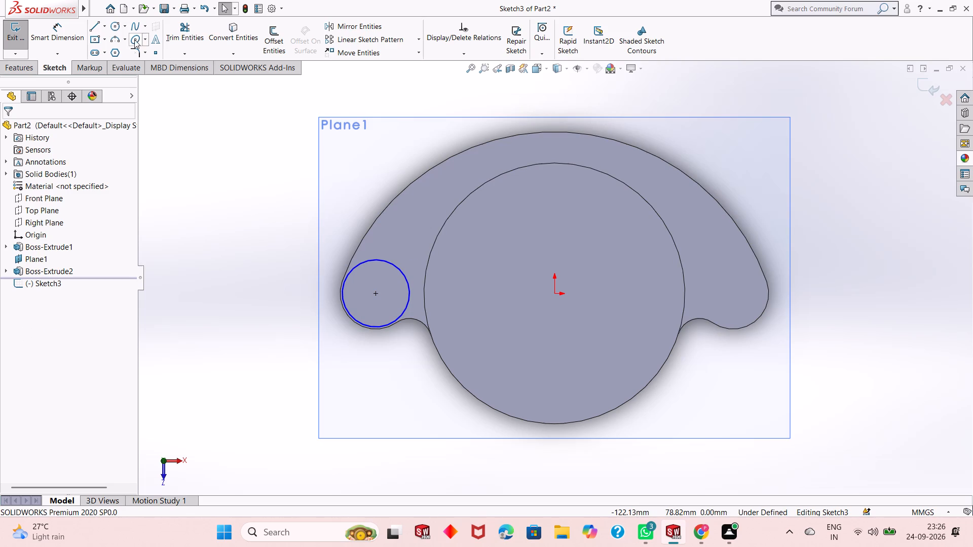
{"action": "left_click", "coordinate": [116, 27]}
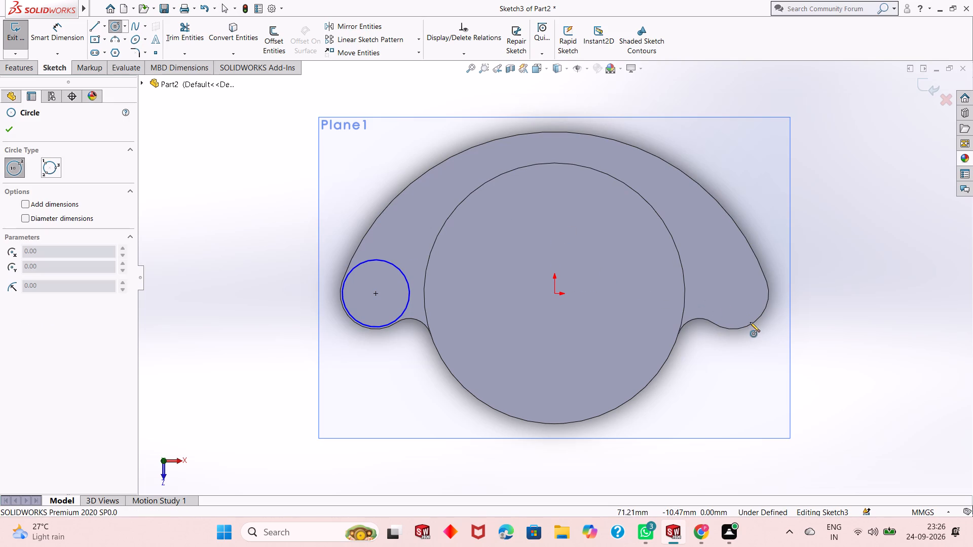
{"action": "left_click", "coordinate": [733, 294]}
{"action": "left_click", "coordinate": [737, 255]}
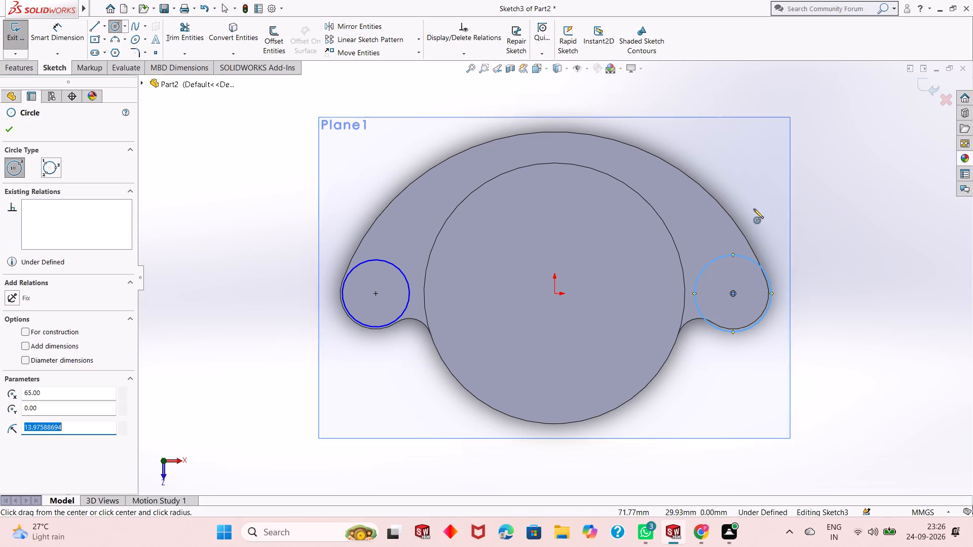
{"action": "right_click", "coordinate": [821, 187]}
{"action": "left_click", "coordinate": [837, 193]}
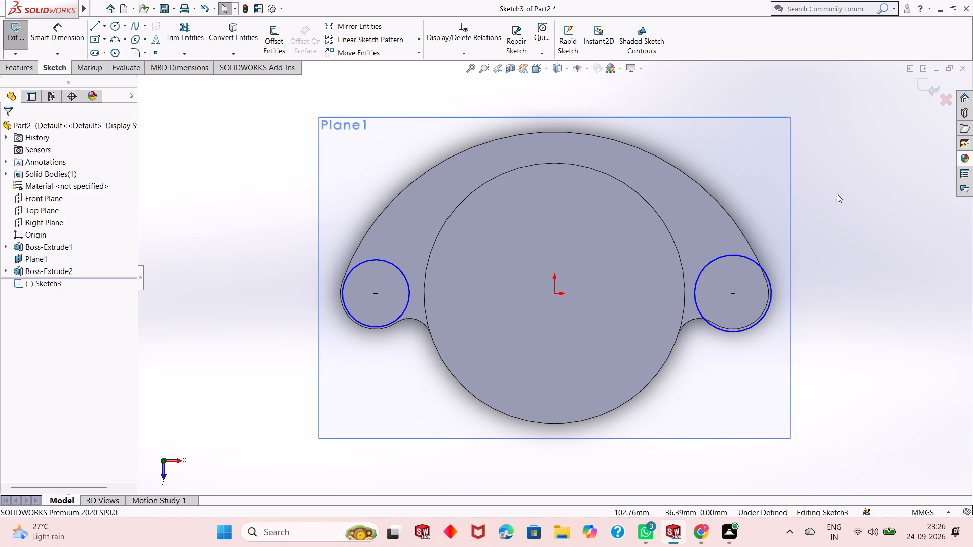
Dimension the left end circle to a 26 mm diameter.
{"action": "left_click", "coordinate": [40, 34]}
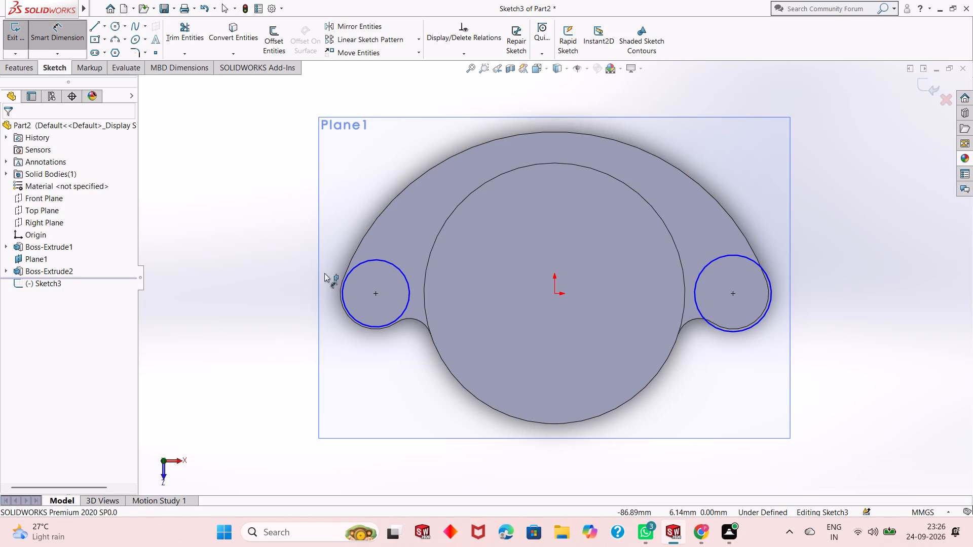
{"action": "left_click", "coordinate": [359, 266]}
{"action": "left_click", "coordinate": [244, 354]}
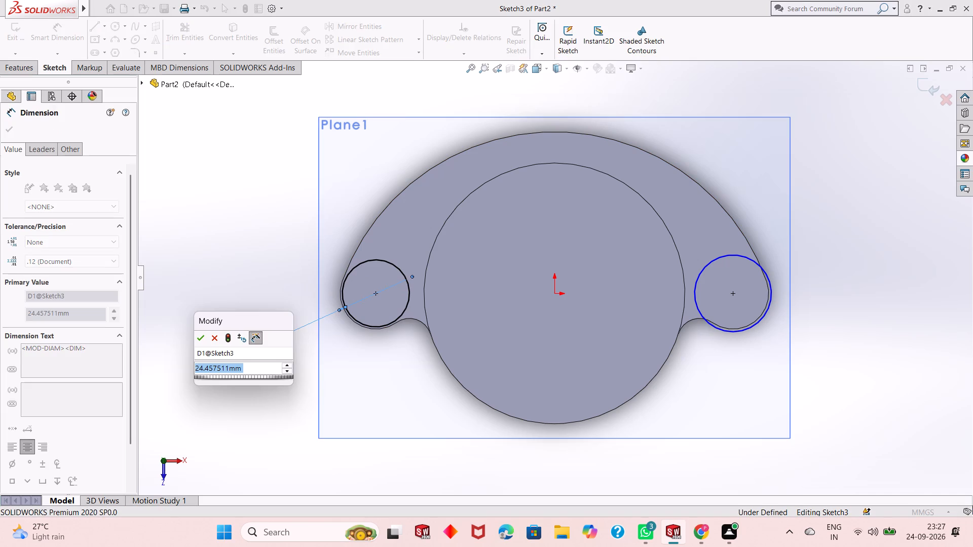
{"action": "middle_click_drag", "start_coordinate": [453, 418], "coordinate": [456, 304]}
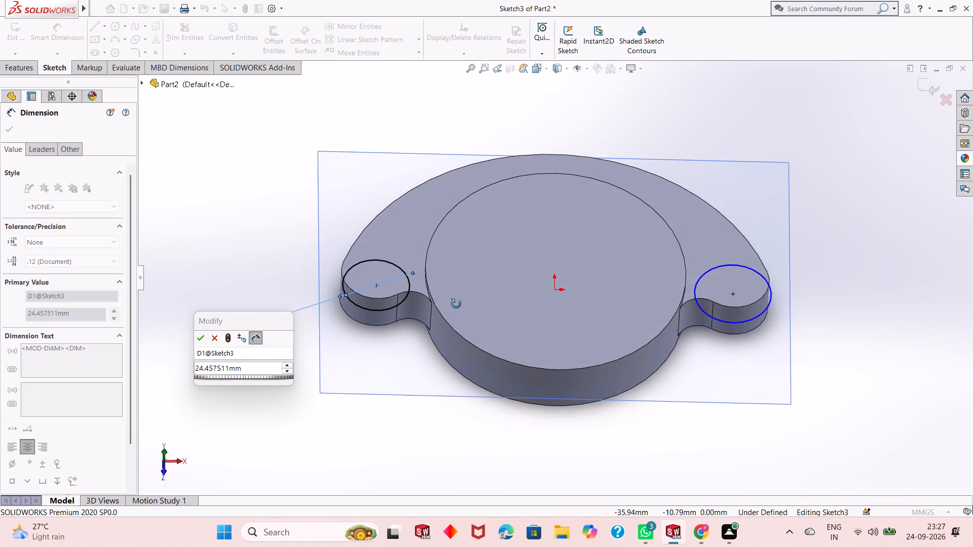
{"action": "middle_click_drag", "start_coordinate": [456, 304], "coordinate": [459, 281]}
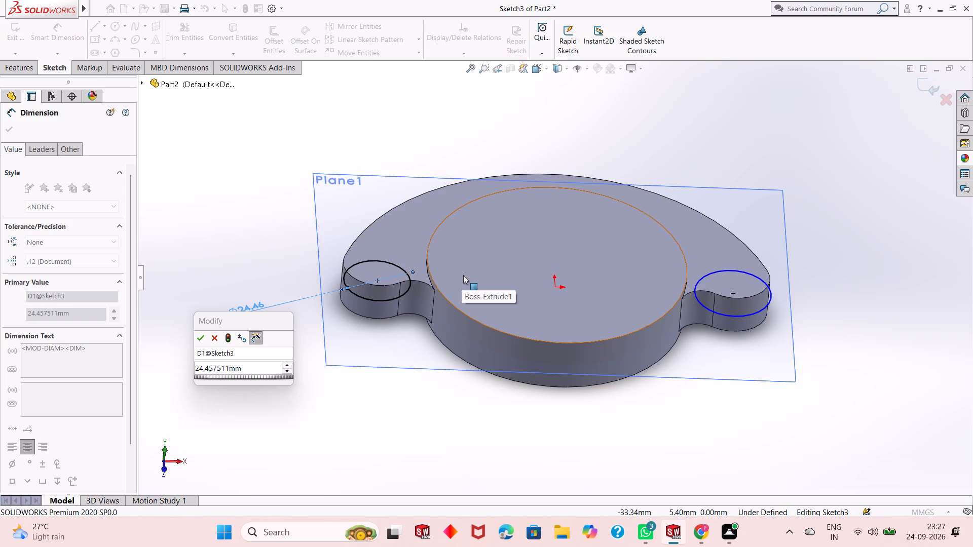
{"action": "middle_click_drag", "start_coordinate": [466, 263], "coordinate": [451, 367]}
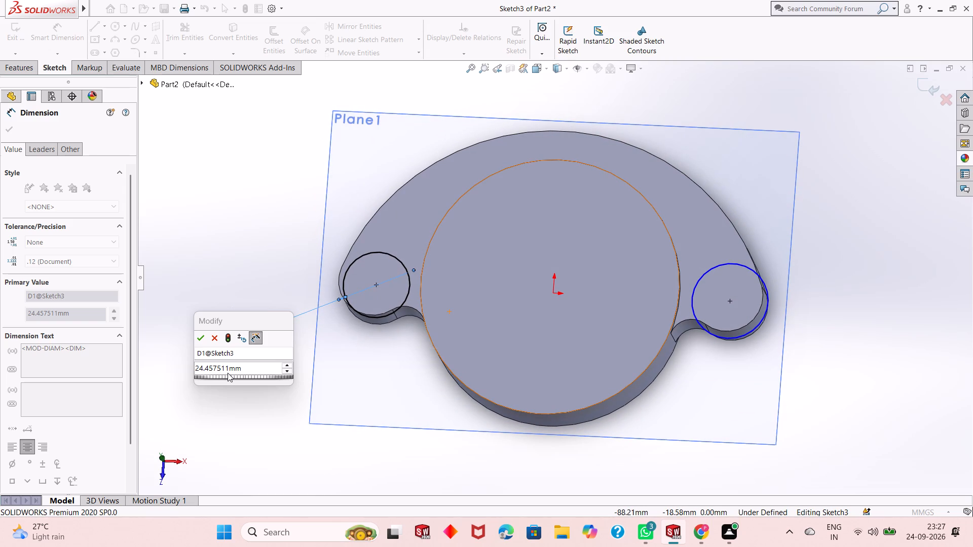
{"action": "type", "text": "26"}
{"action": "key", "text": "Return"}
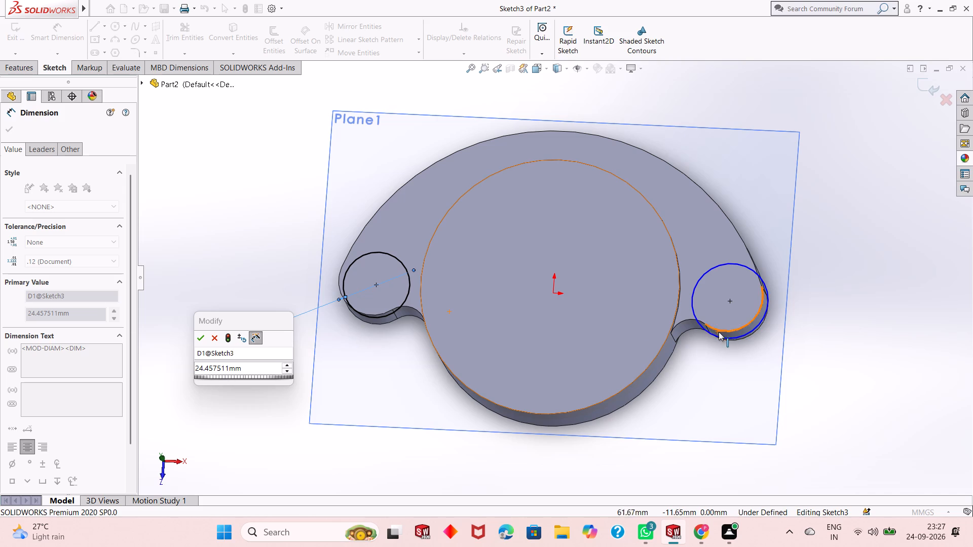
{"action": "left_click", "coordinate": [739, 336]}
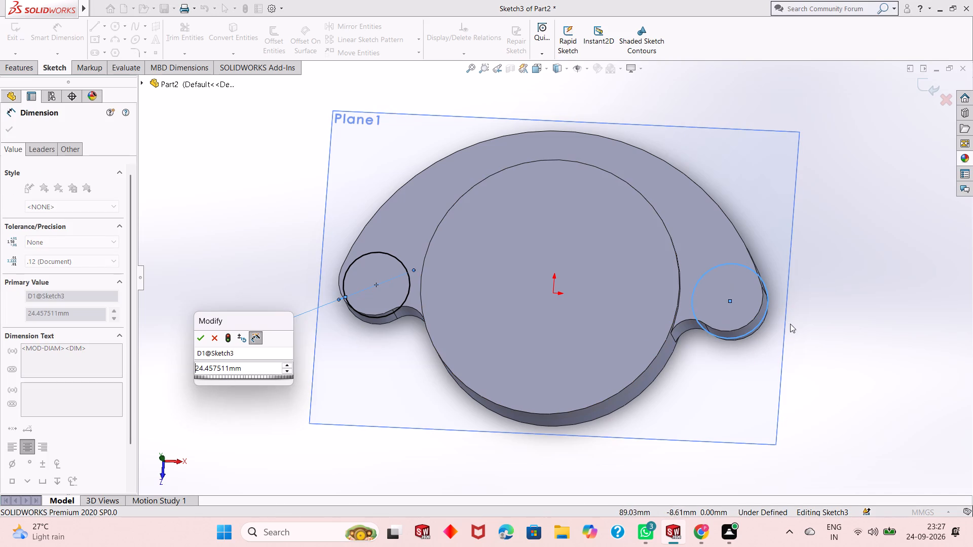
{"action": "double_click", "coordinate": [234, 370]}
{"action": "type", "text": "26"}
{"action": "key", "text": "Return"}
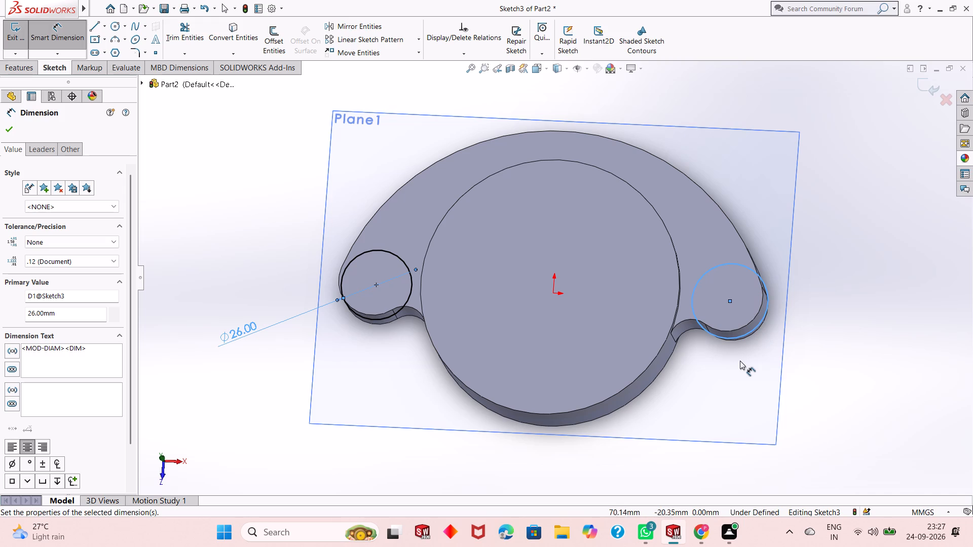
{"action": "middle_click_drag", "start_coordinate": [735, 366], "coordinate": [765, 307]}
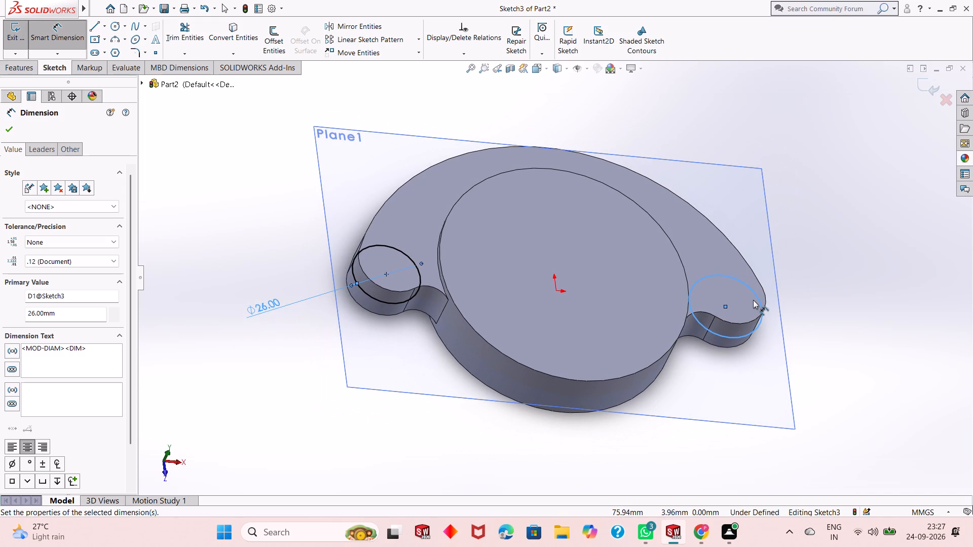
{"action": "key", "text": "Escape"}
Dimension the right end circle to a 26 mm diameter.
{"action": "left_click", "coordinate": [68, 40]}
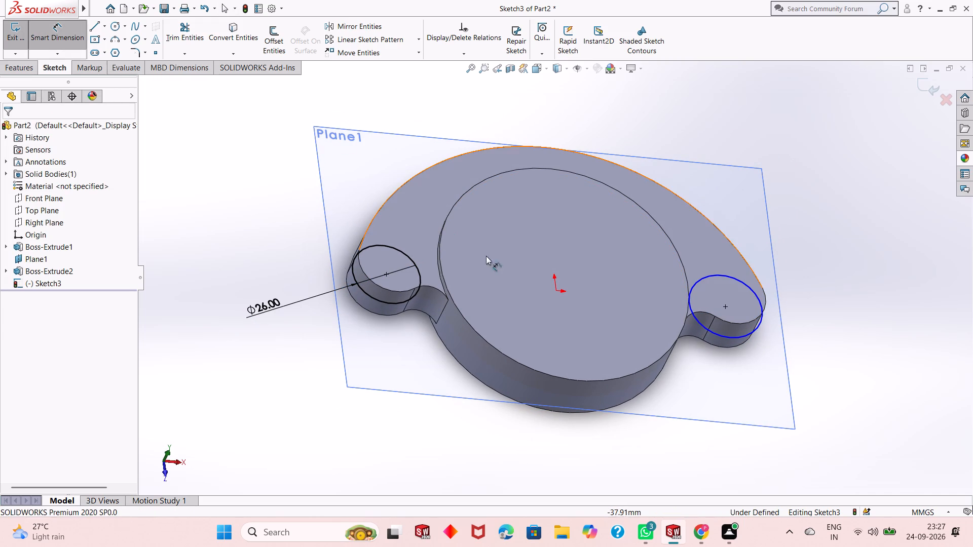
{"action": "left_click", "coordinate": [743, 337]}
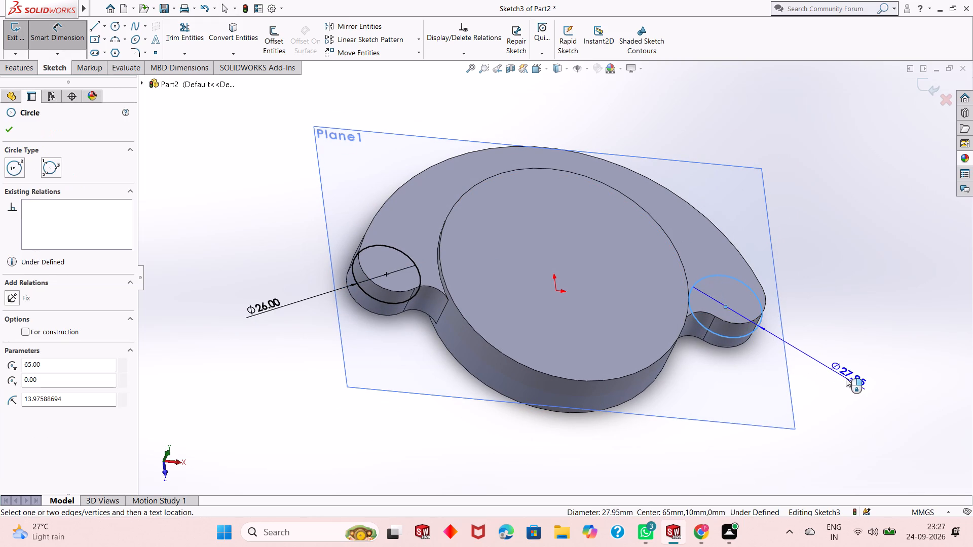
{"action": "left_click", "coordinate": [846, 378]}
{"action": "type", "text": "26"}
{"action": "key", "text": "Return"}
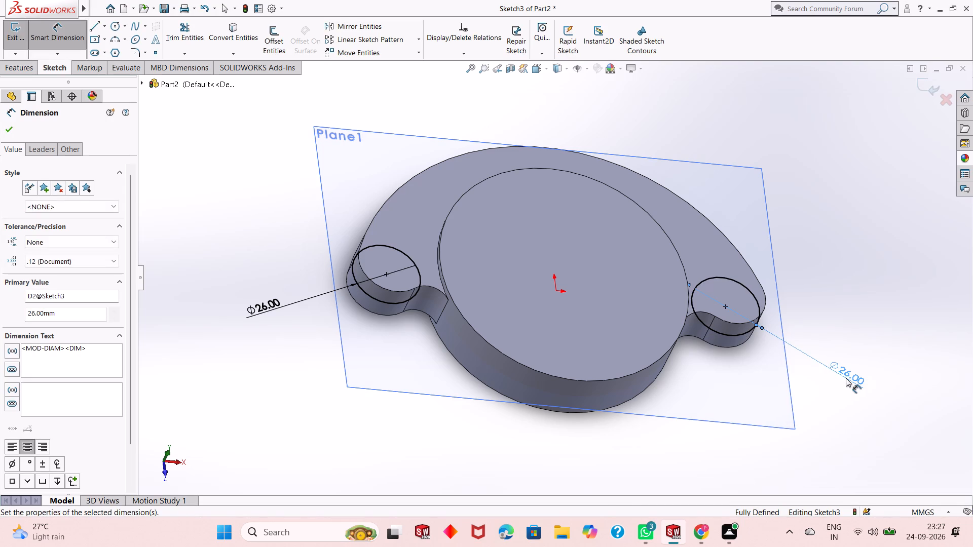
{"action": "right_click", "coordinate": [785, 266]}
{"action": "left_click", "coordinate": [804, 296]}
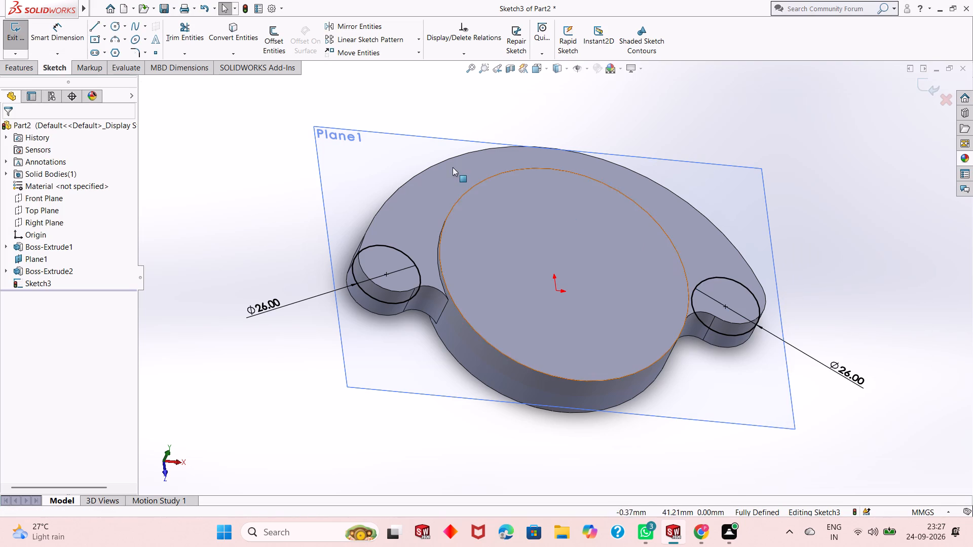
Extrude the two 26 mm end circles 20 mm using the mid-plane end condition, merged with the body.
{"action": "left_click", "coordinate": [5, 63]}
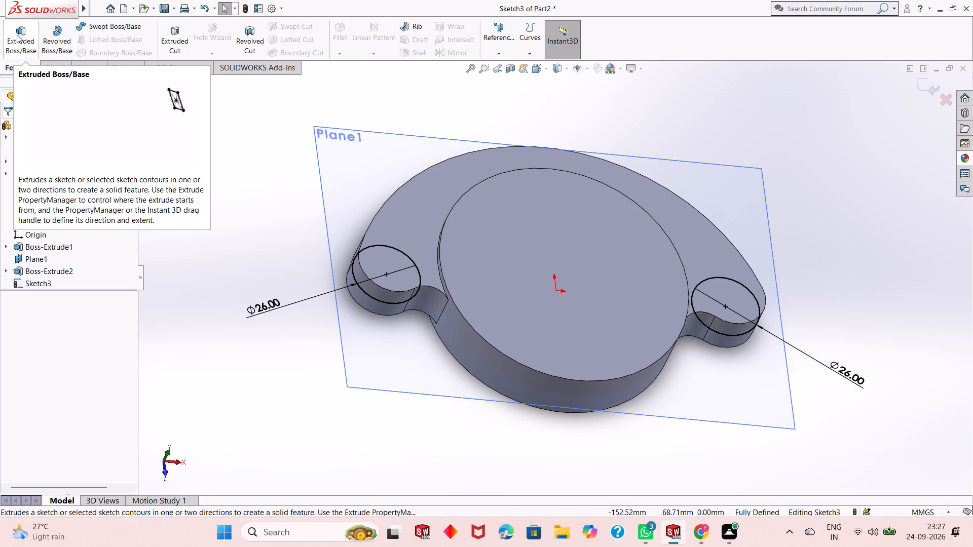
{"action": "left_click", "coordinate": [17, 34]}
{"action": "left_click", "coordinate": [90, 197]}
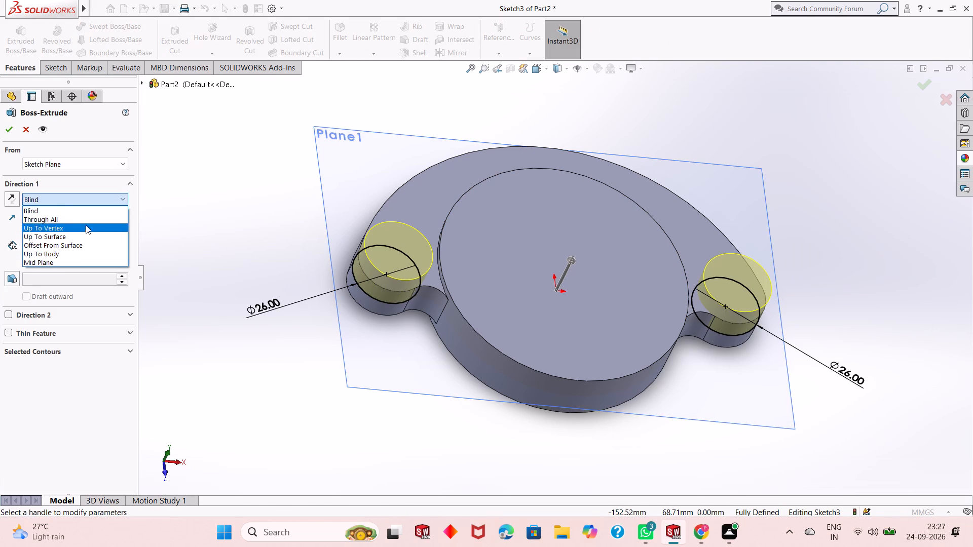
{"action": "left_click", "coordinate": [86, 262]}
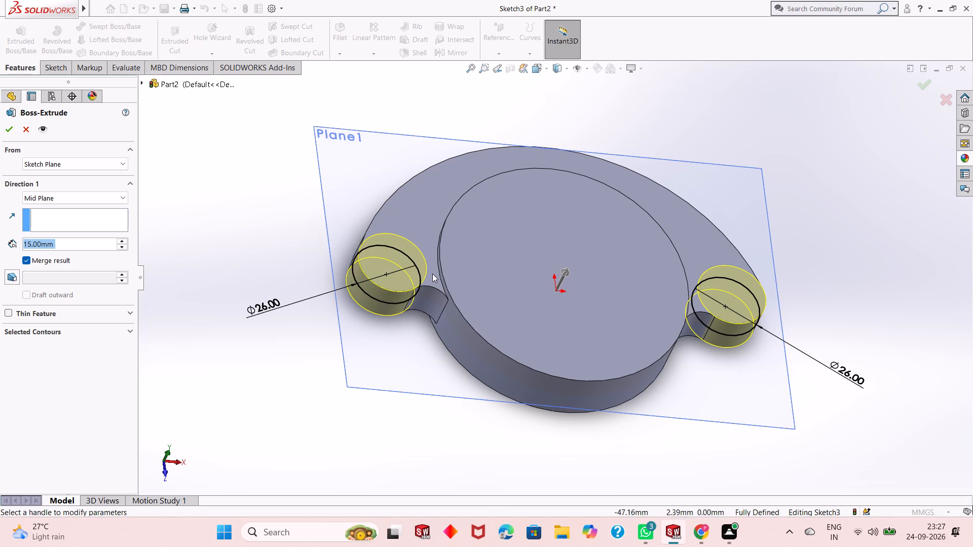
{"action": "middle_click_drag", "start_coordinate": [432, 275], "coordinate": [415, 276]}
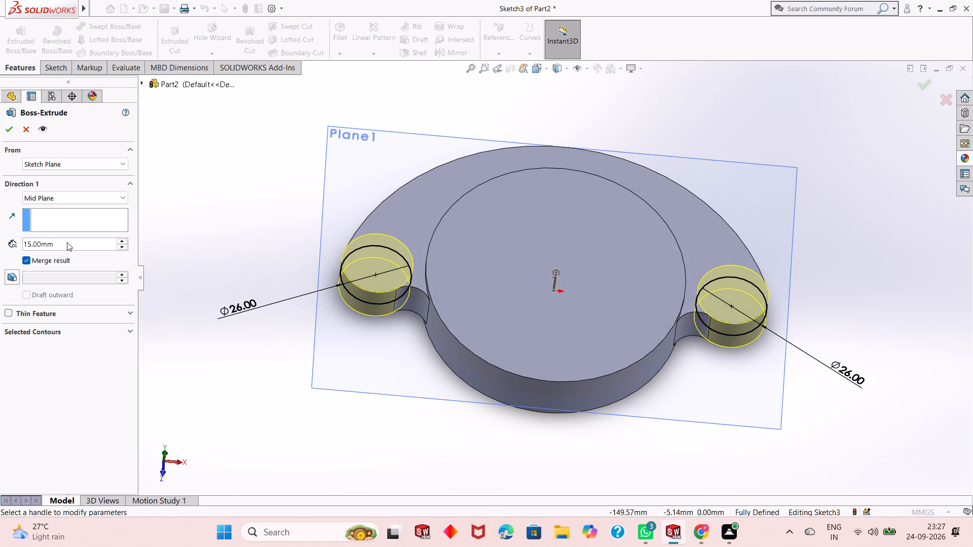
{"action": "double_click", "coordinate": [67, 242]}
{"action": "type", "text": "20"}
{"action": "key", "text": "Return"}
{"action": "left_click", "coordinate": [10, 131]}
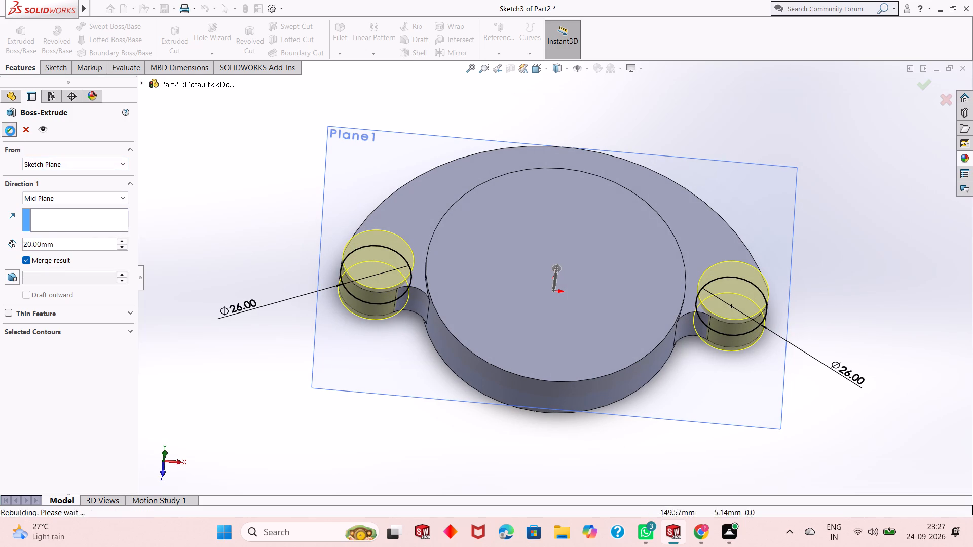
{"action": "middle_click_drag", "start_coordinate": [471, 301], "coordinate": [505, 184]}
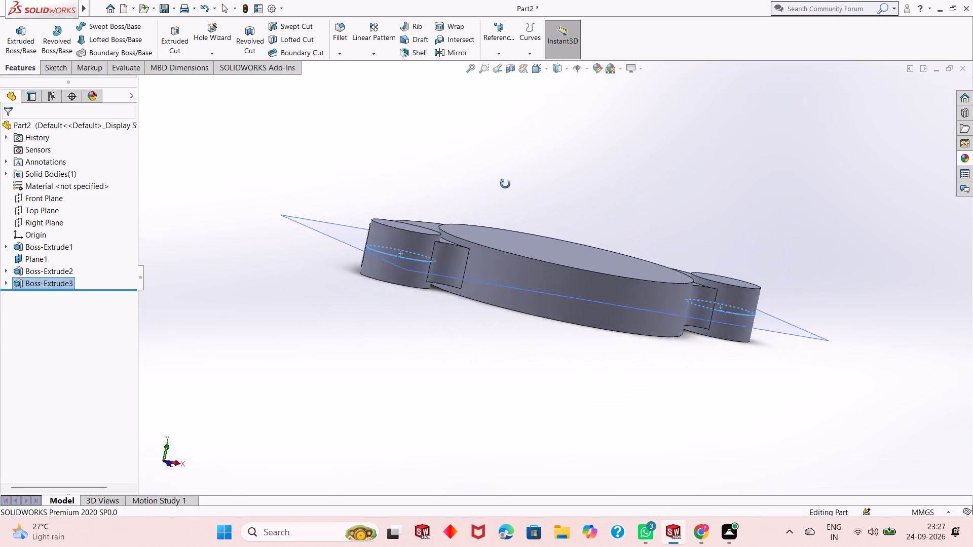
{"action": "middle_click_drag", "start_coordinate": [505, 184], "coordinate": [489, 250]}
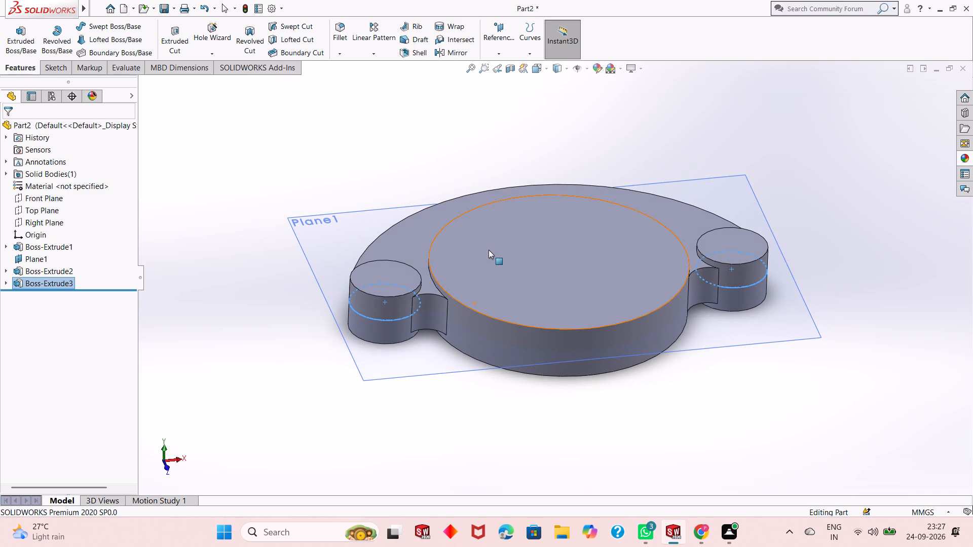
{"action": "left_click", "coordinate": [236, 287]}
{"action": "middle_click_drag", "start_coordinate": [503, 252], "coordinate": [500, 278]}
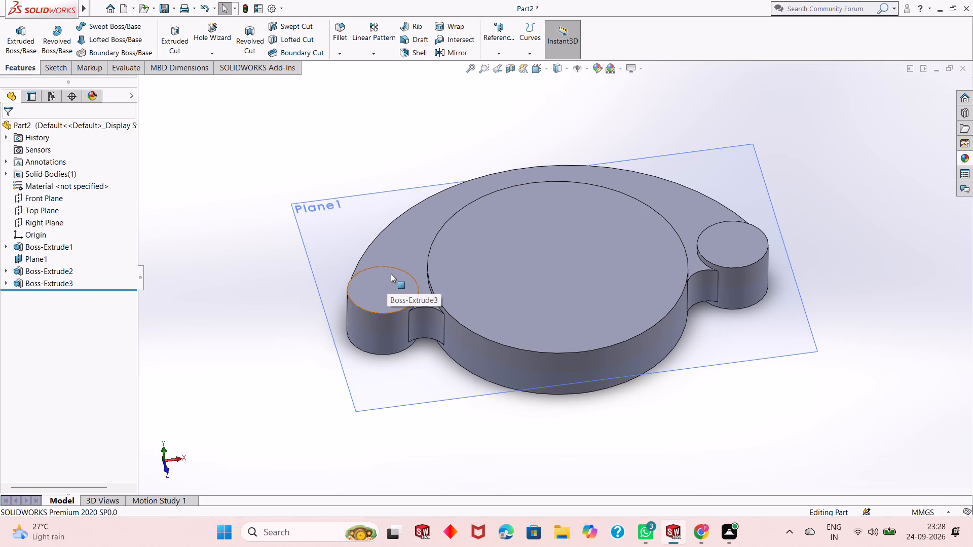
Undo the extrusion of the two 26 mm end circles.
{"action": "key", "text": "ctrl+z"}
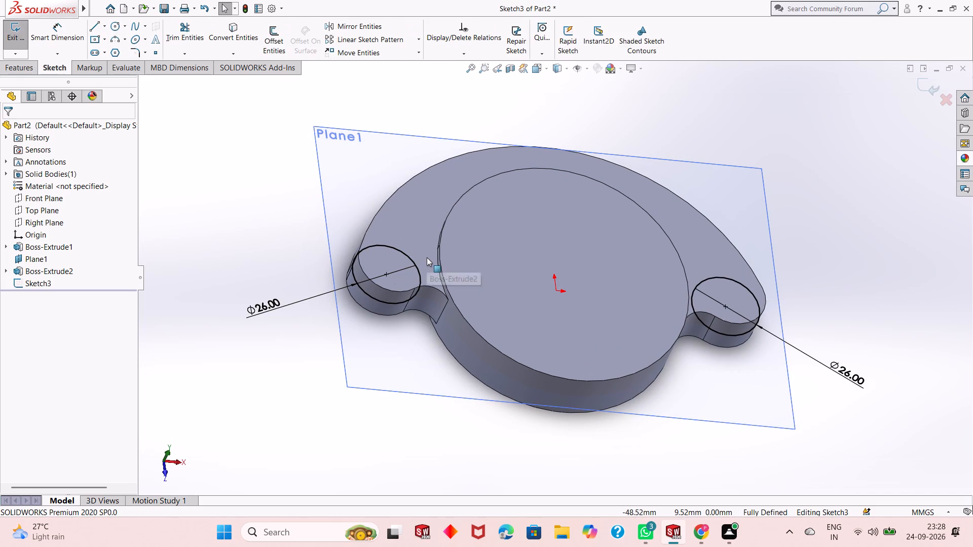
Sketch a smaller circle concentric with each 26 mm circle, about 7.4 mm radius on the left and about 7.1 mm on the right.
{"action": "key", "text": "ctrl+8"}
{"action": "scroll", "coordinate": [470, 270], "scroll_direction": "down", "scroll_amount": 1}
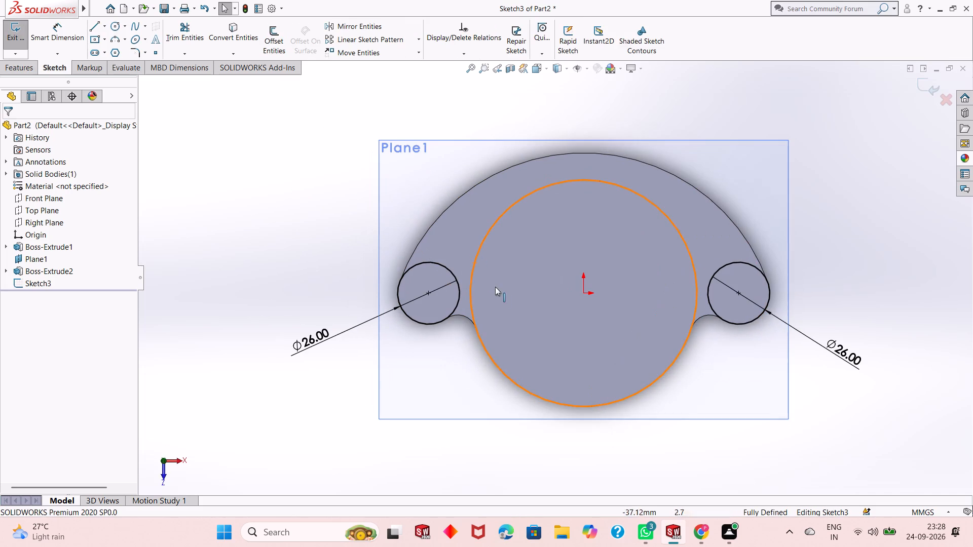
{"action": "left_click", "coordinate": [116, 31]}
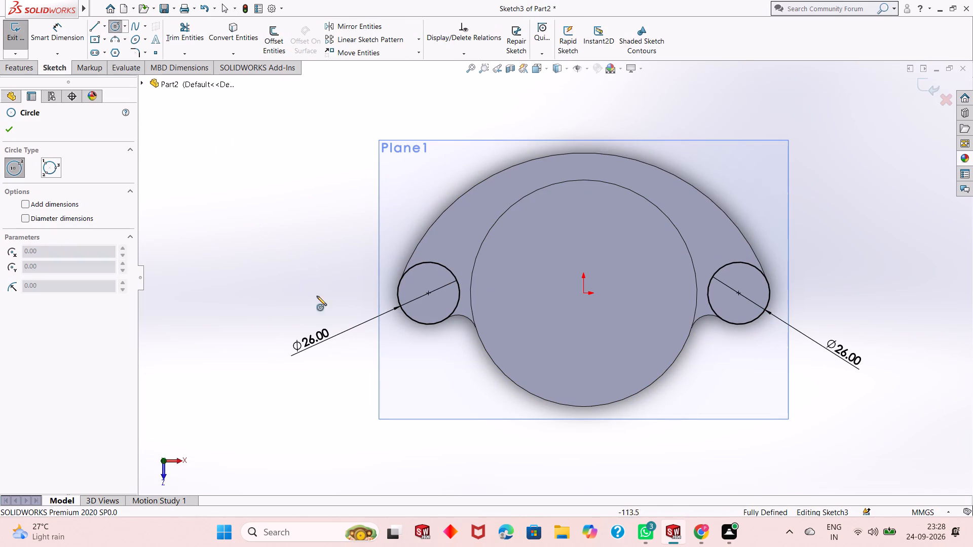
{"action": "left_click", "coordinate": [429, 291]}
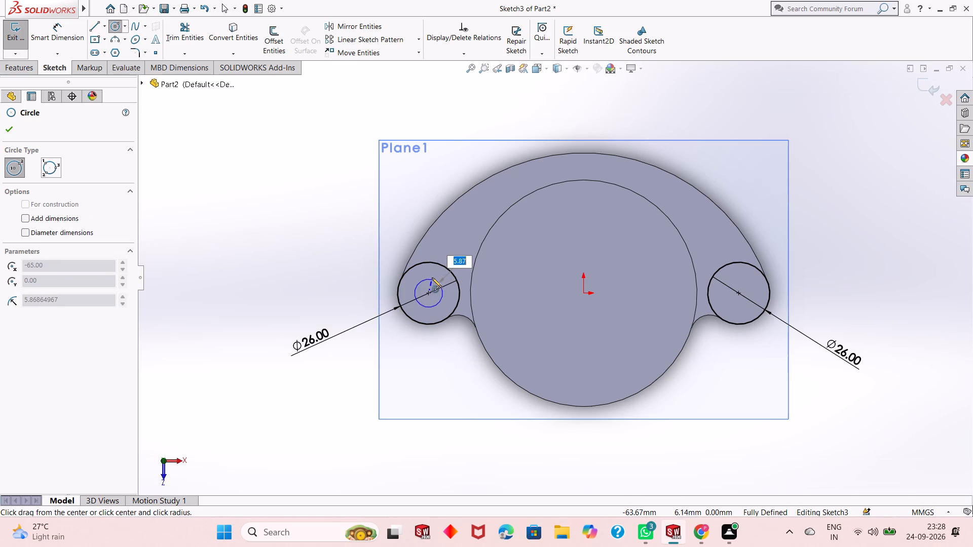
{"action": "left_click", "coordinate": [432, 276]}
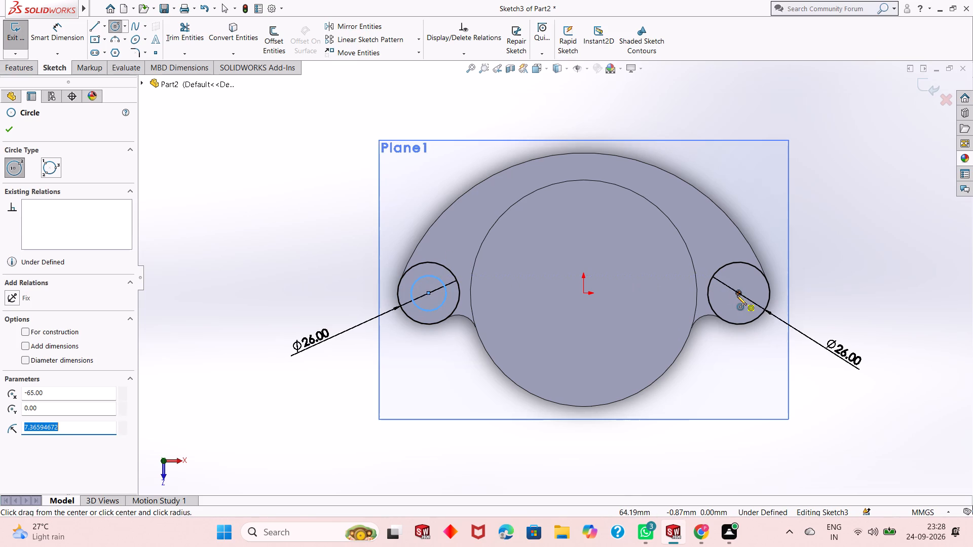
{"action": "left_click", "coordinate": [737, 295]}
{"action": "left_click", "coordinate": [749, 280]}
{"action": "right_click", "coordinate": [240, 192]}
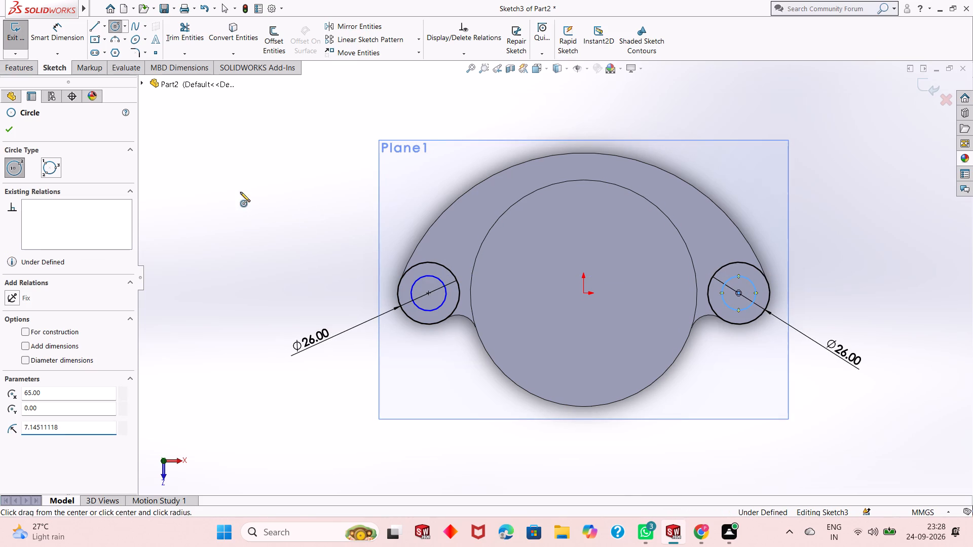
{"action": "left_click", "coordinate": [290, 202]}
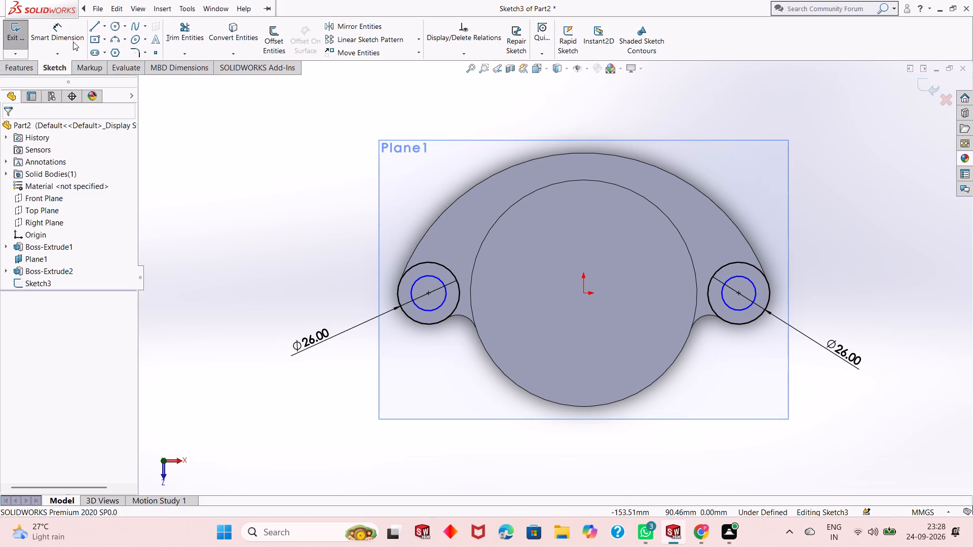
Dimension the left inner circle to a 13 mm diameter.
{"action": "left_click", "coordinate": [73, 42]}
{"action": "left_click", "coordinate": [424, 310]}
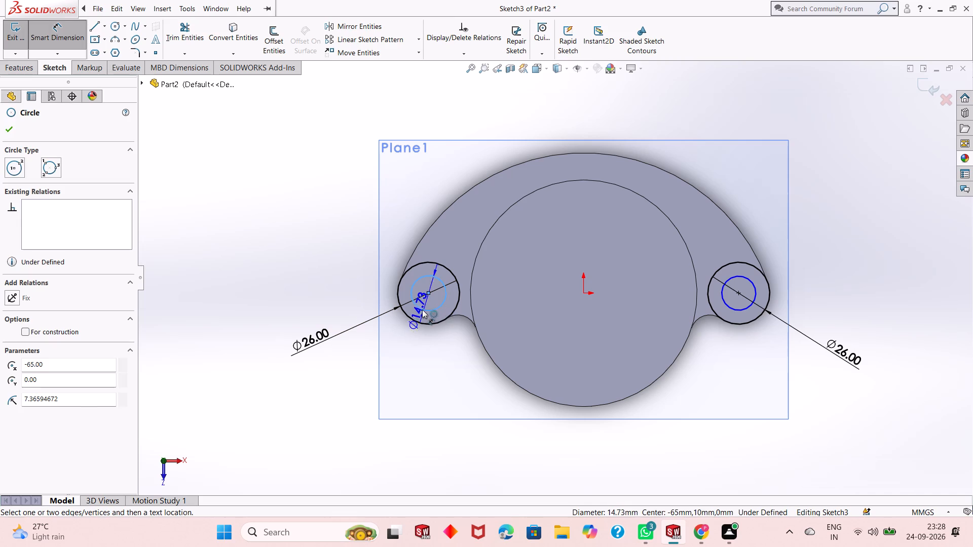
{"action": "left_click", "coordinate": [327, 378]}
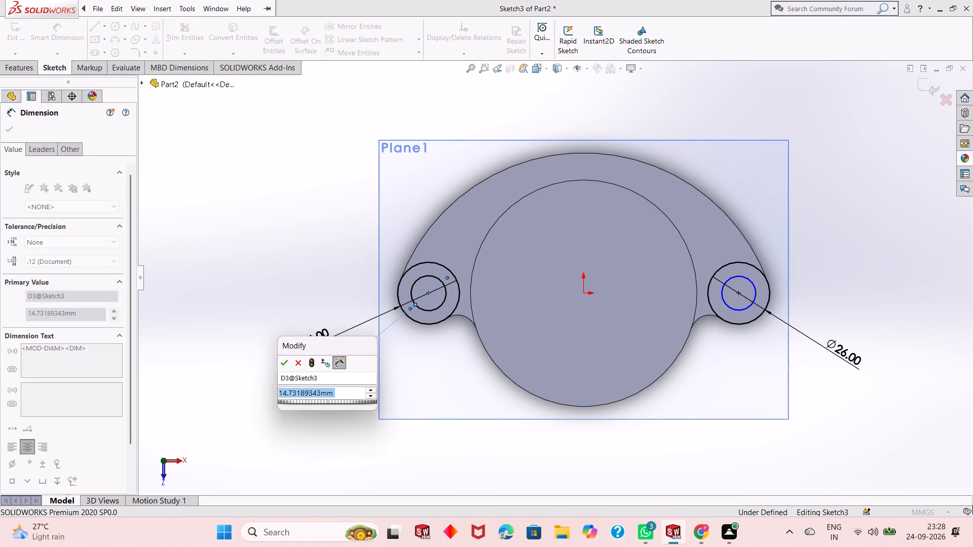
{"action": "type", "text": "13"}
{"action": "key", "text": "Return"}
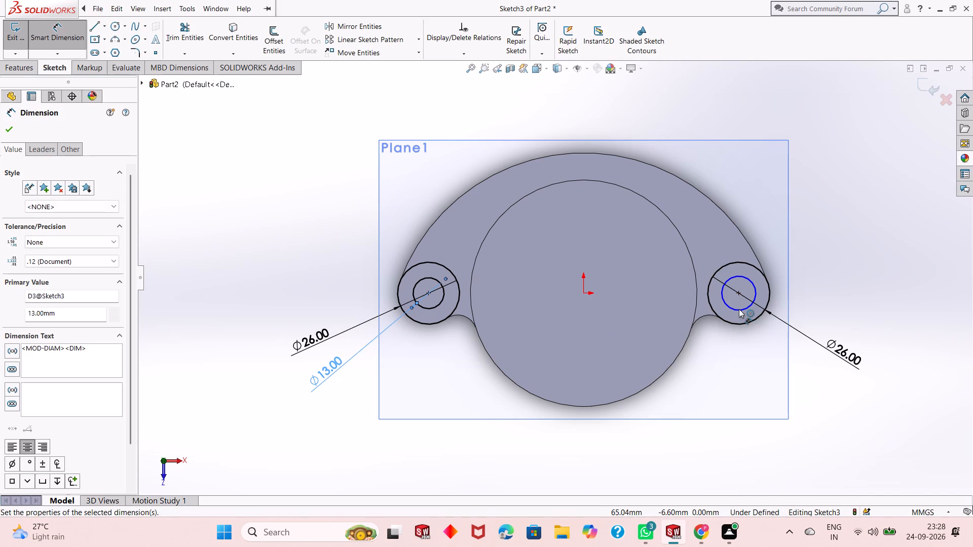
Dimension the right inner circle to a 13 mm diameter.
{"action": "left_click", "coordinate": [738, 309]}
{"action": "left_click", "coordinate": [850, 407]}
{"action": "type", "text": "13"}
{"action": "key", "text": "Return"}
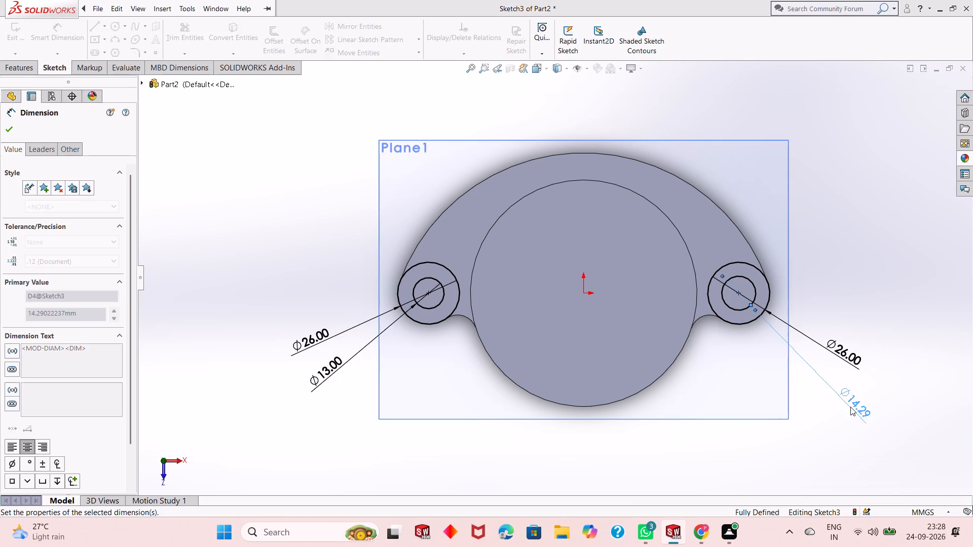
{"action": "right_click", "coordinate": [463, 400]}
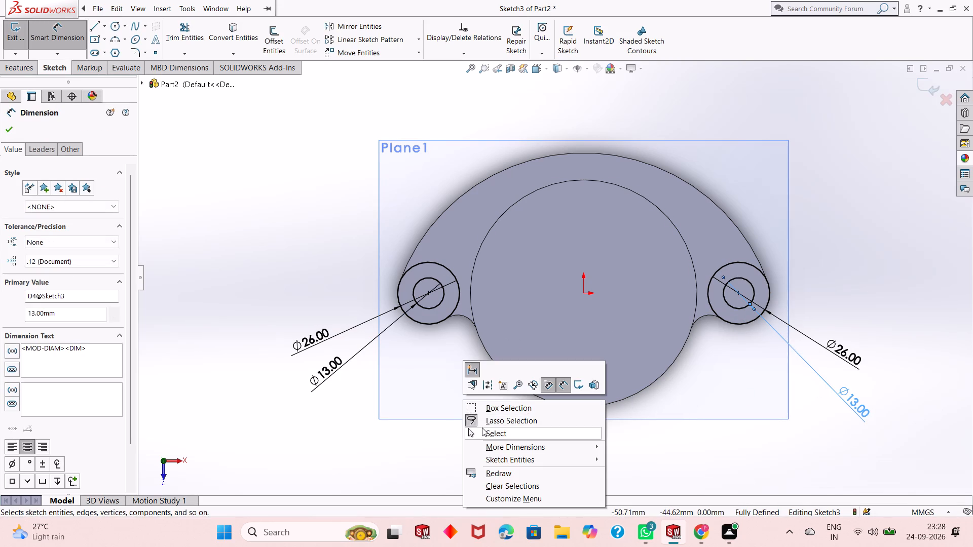
{"action": "left_click", "coordinate": [483, 429]}
Extrude the two ring profiles at the flange ends 20 mm mid-plane, merged with the body.
{"action": "scroll", "coordinate": [561, 321], "scroll_direction": "up", "scroll_amount": 2}
{"action": "scroll", "coordinate": [648, 281], "scroll_direction": "down", "scroll_amount": 1}
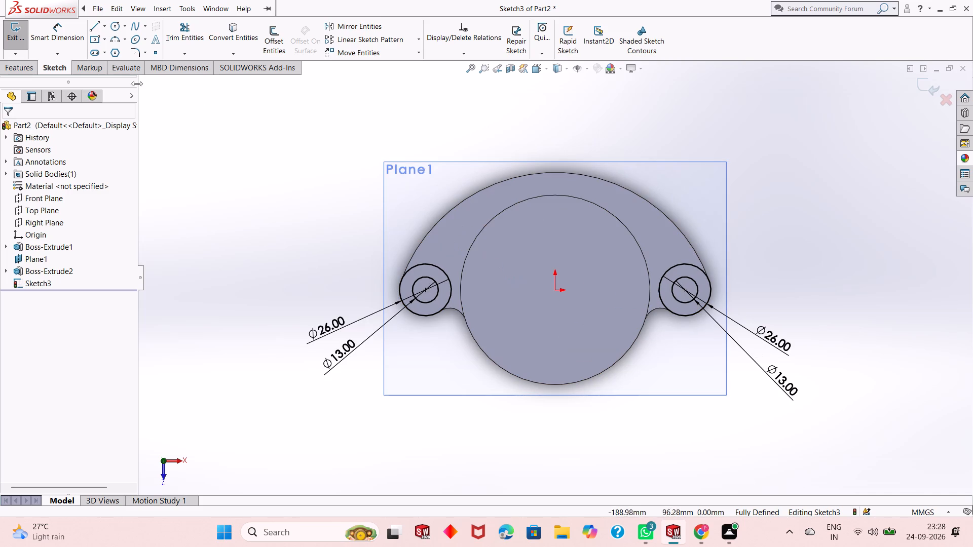
{"action": "left_click", "coordinate": [14, 69]}
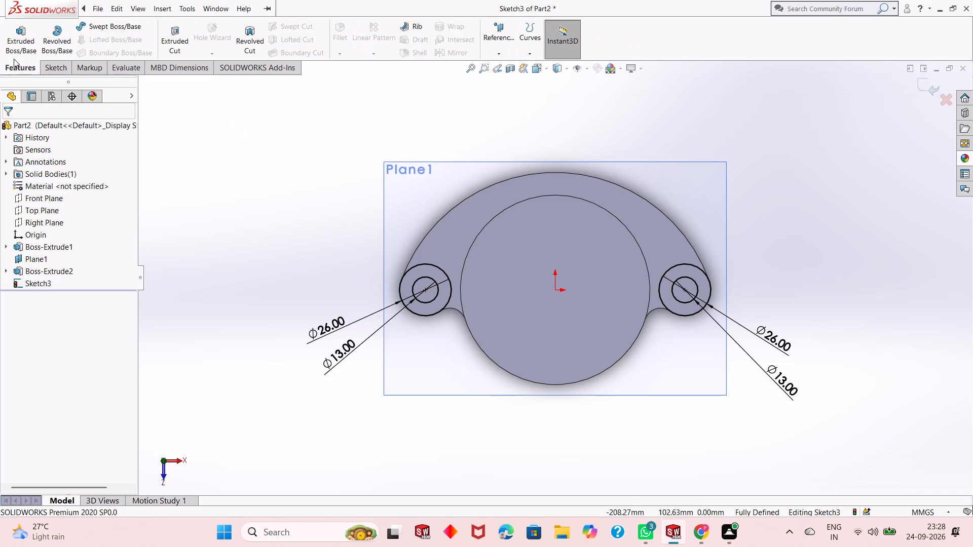
{"action": "left_click", "coordinate": [14, 59]}
{"action": "left_click", "coordinate": [89, 202]}
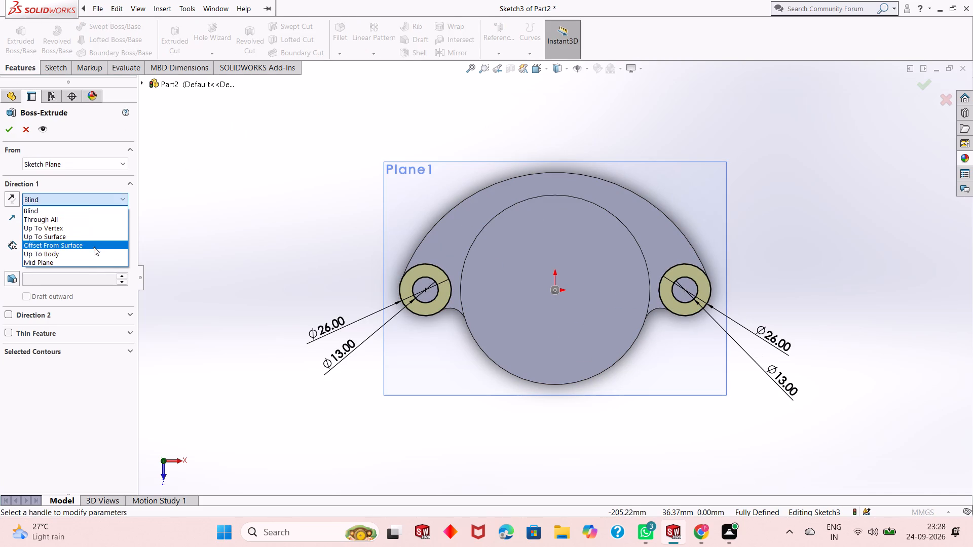
{"action": "left_click", "coordinate": [94, 259]}
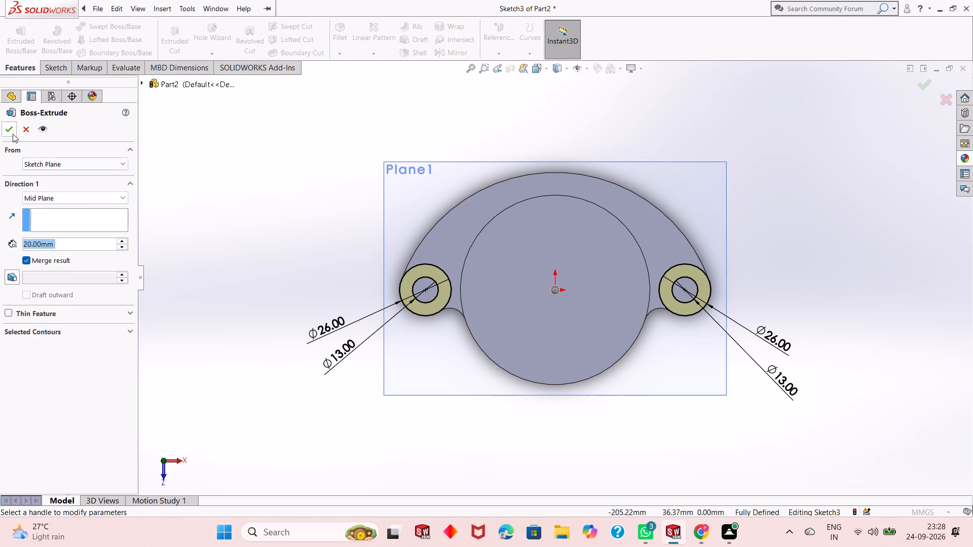
{"action": "left_click", "coordinate": [13, 134]}
{"action": "middle_click_drag", "start_coordinate": [461, 383], "coordinate": [489, 271]}
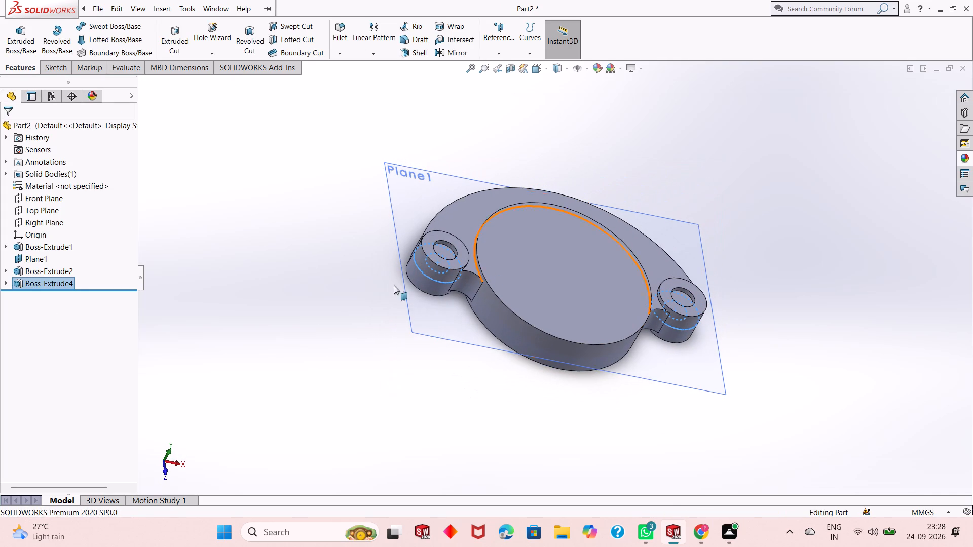
{"action": "left_click", "coordinate": [311, 305]}
Start a new sketch on the flange face inside the left ring boss and view it face-on.
{"action": "middle_click_drag", "start_coordinate": [506, 268], "coordinate": [496, 329]}
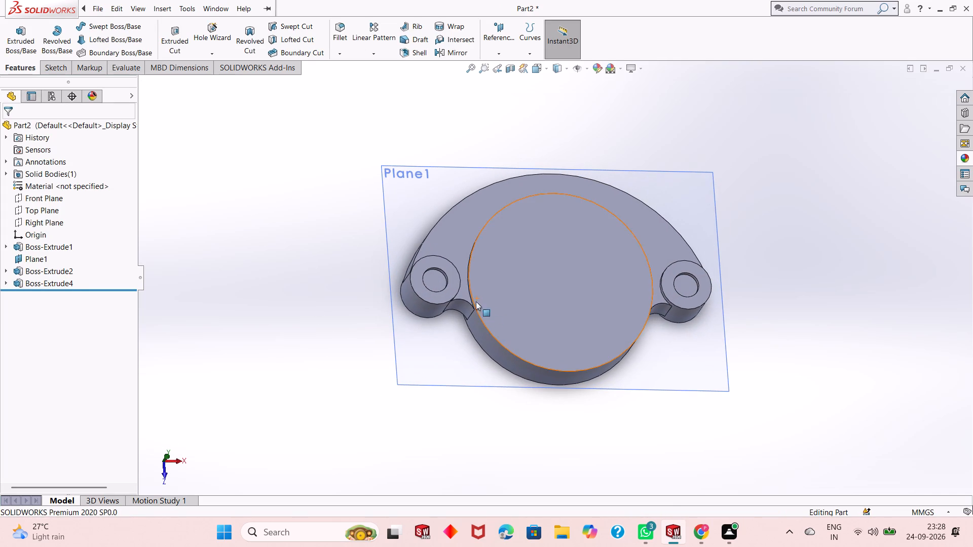
{"action": "left_click", "coordinate": [443, 286]}
{"action": "left_click", "coordinate": [489, 261]}
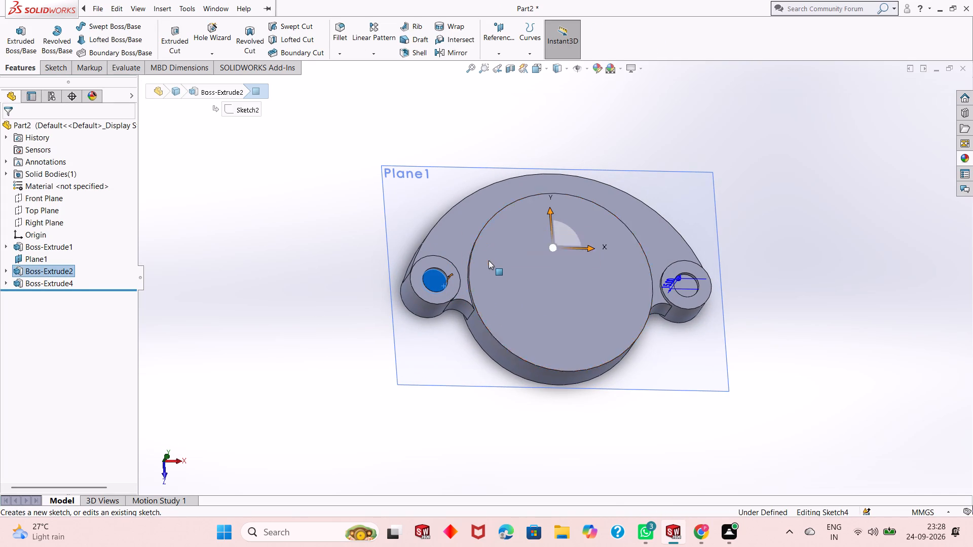
{"action": "key", "text": "ctrl+8"}
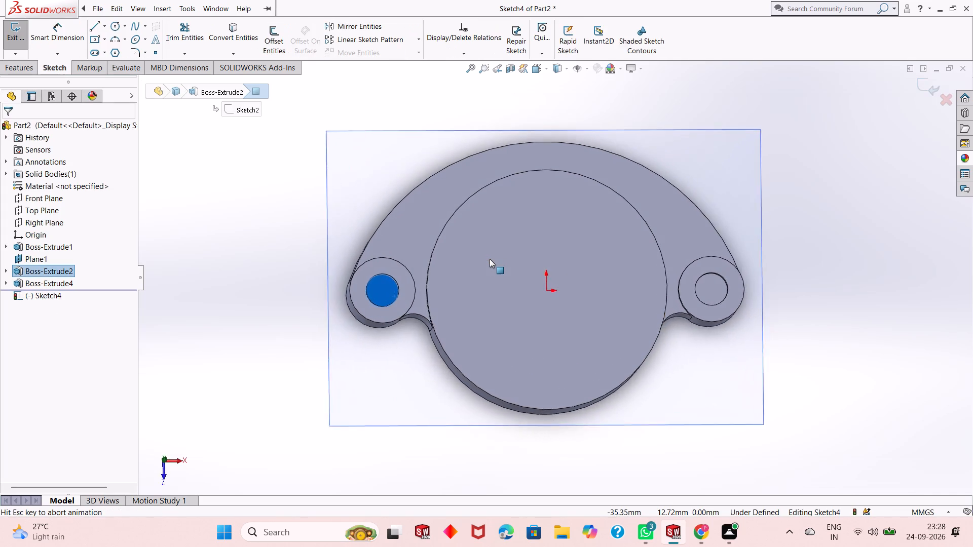
{"action": "left_click", "coordinate": [234, 298]}
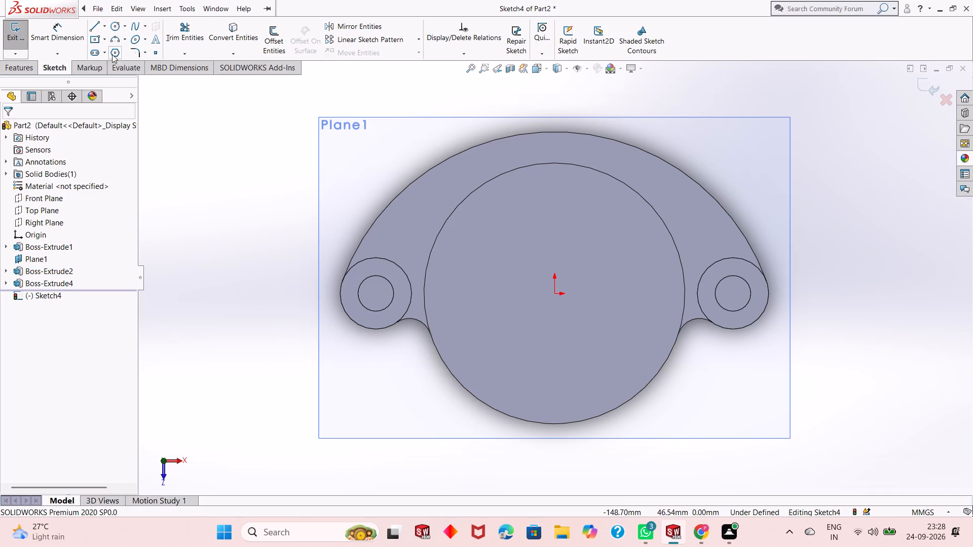
Sketch a circle of about 3.9 mm radius at the centre of each ring boss.
{"action": "left_click", "coordinate": [117, 25]}
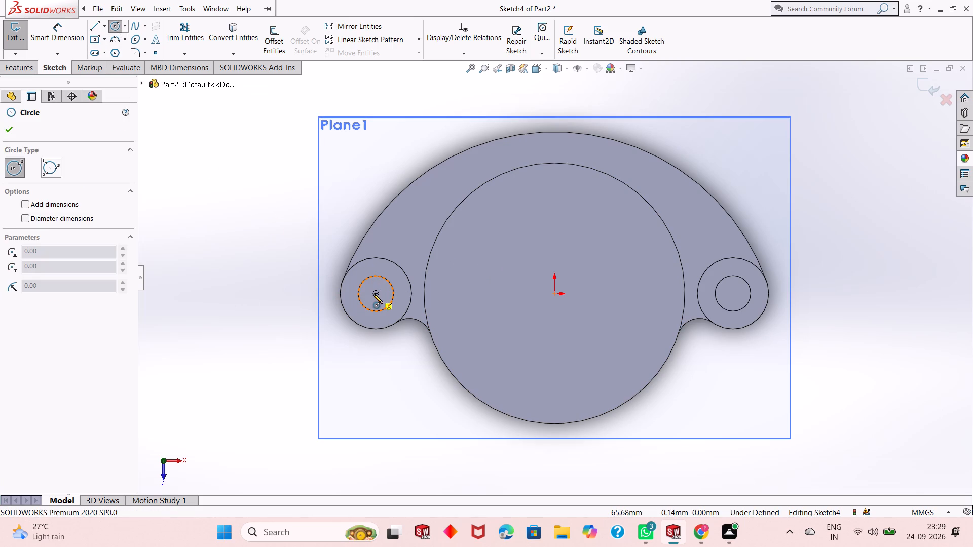
{"action": "left_click", "coordinate": [374, 295]}
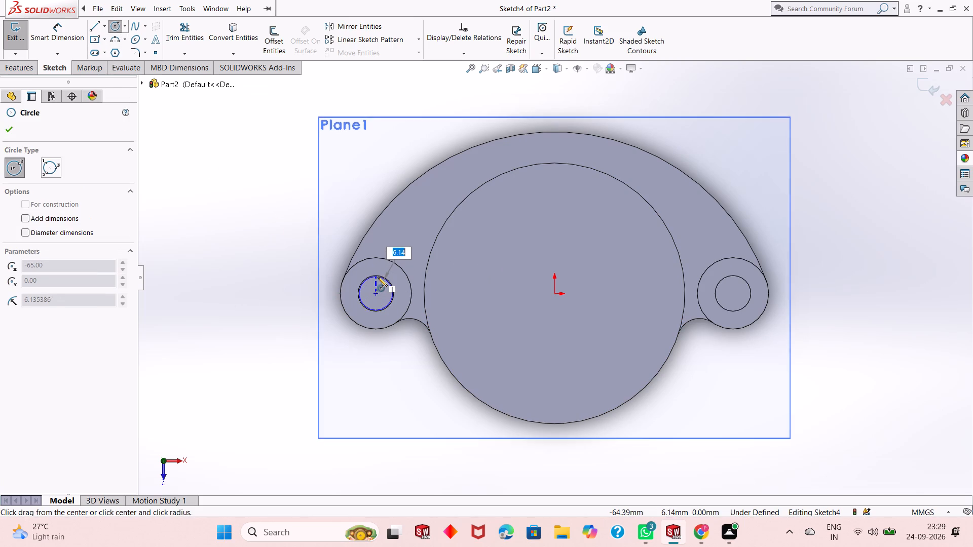
{"action": "left_click", "coordinate": [378, 283]}
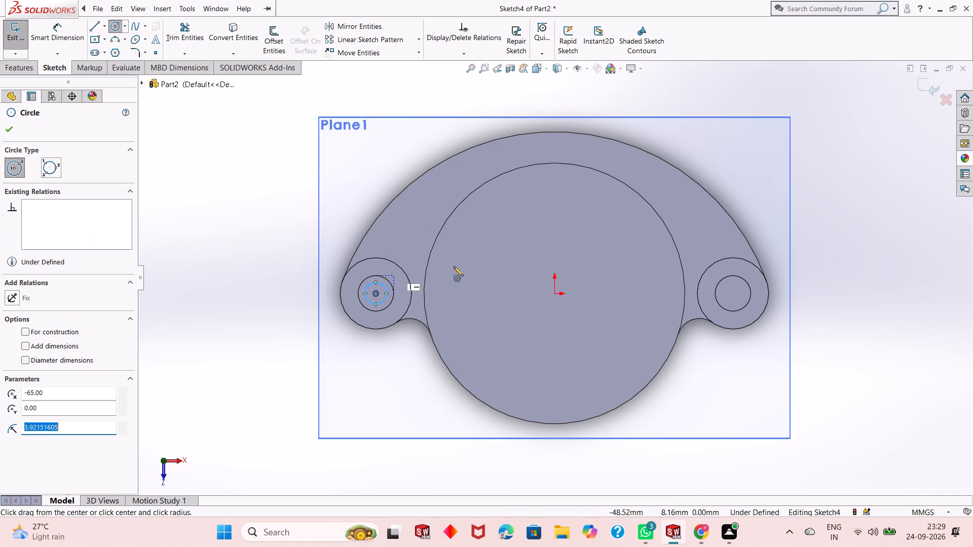
{"action": "left_click", "coordinate": [734, 291]}
{"action": "left_click", "coordinate": [735, 283]}
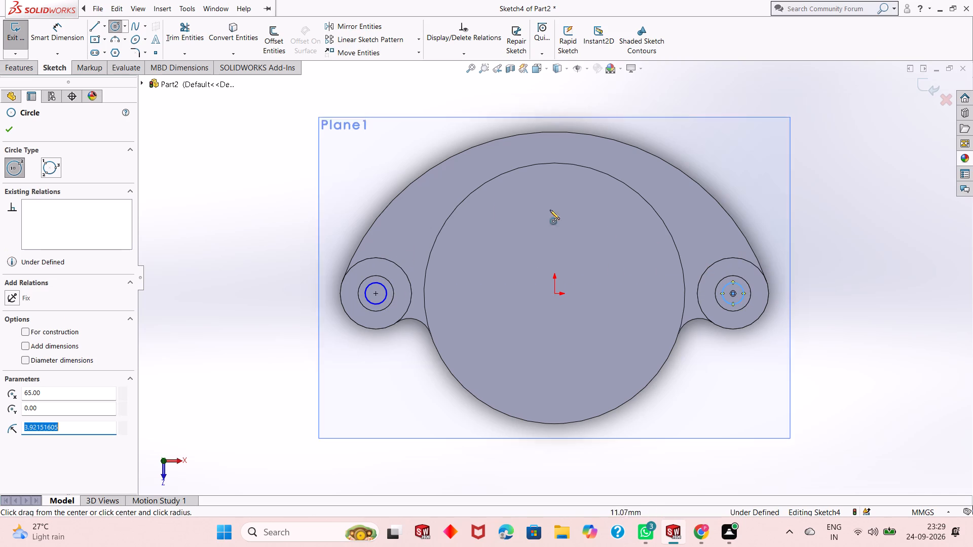
{"action": "right_click", "coordinate": [240, 207]}
{"action": "left_click", "coordinate": [265, 212]}
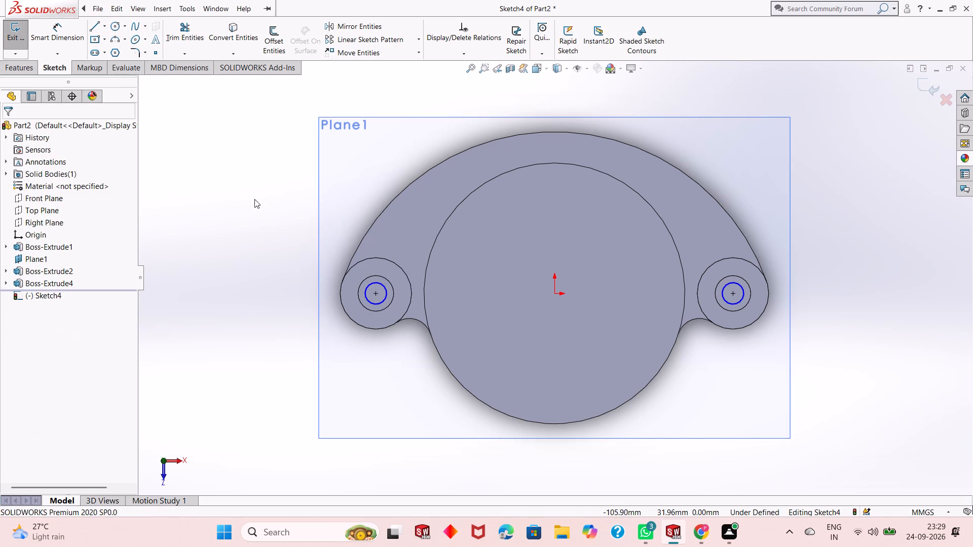
Dimension the small circles at the centres of both ring bosses to a 13 mm diameter each.
{"action": "left_click", "coordinate": [65, 45]}
{"action": "scroll", "coordinate": [544, 346], "scroll_direction": "down", "scroll_amount": 1}
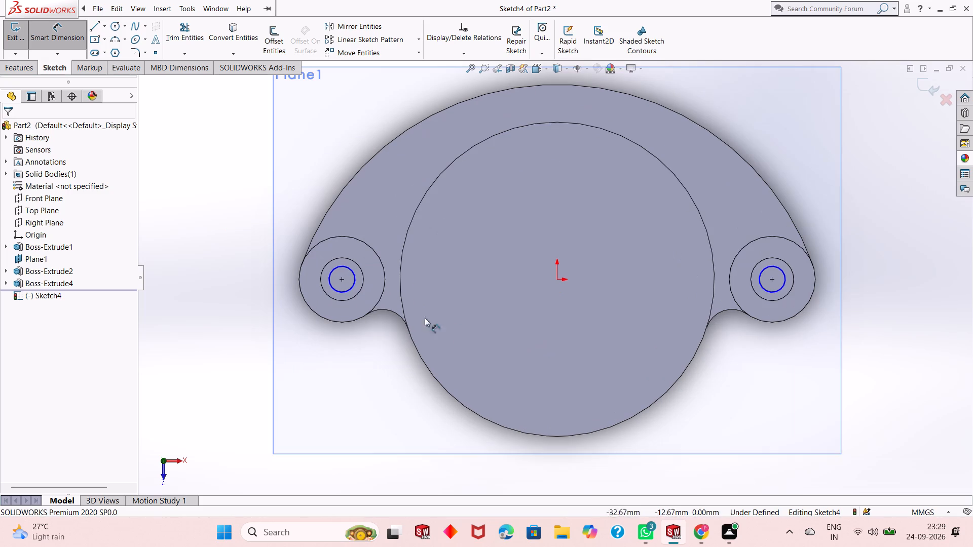
{"action": "left_click", "coordinate": [345, 290]}
{"action": "left_click", "coordinate": [209, 358]}
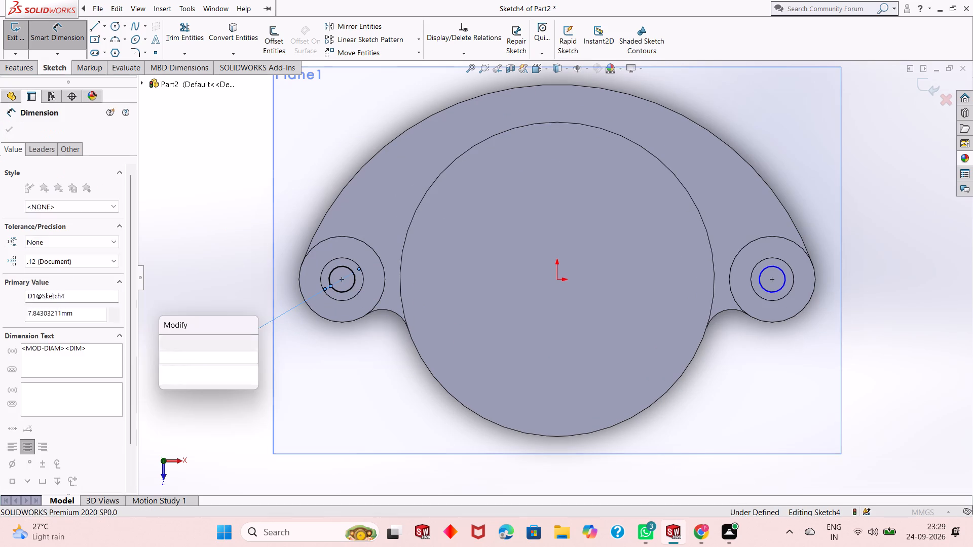
{"action": "type", "text": "13"}
{"action": "key", "text": "Return"}
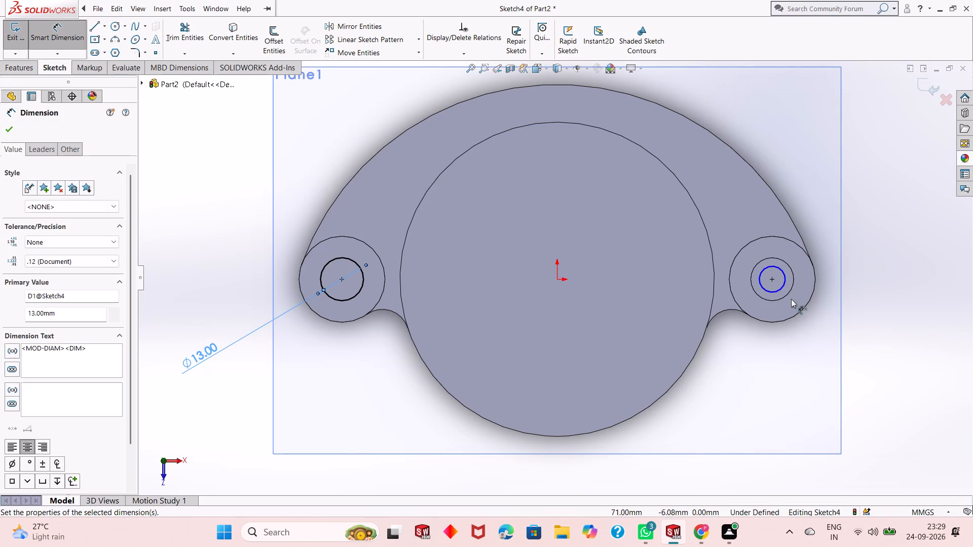
{"action": "left_click", "coordinate": [782, 290]}
{"action": "left_click", "coordinate": [852, 342]}
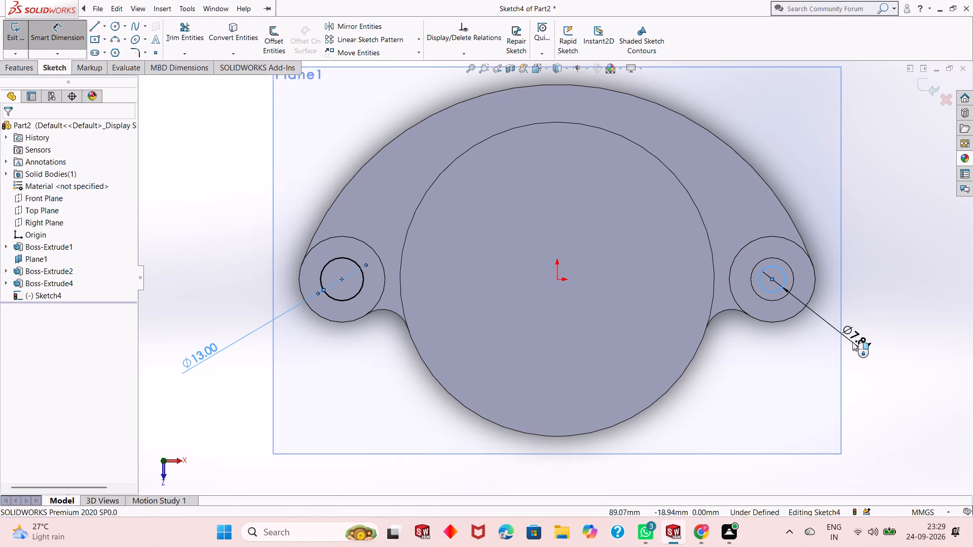
{"action": "type", "text": "13"}
{"action": "key", "text": "Return"}
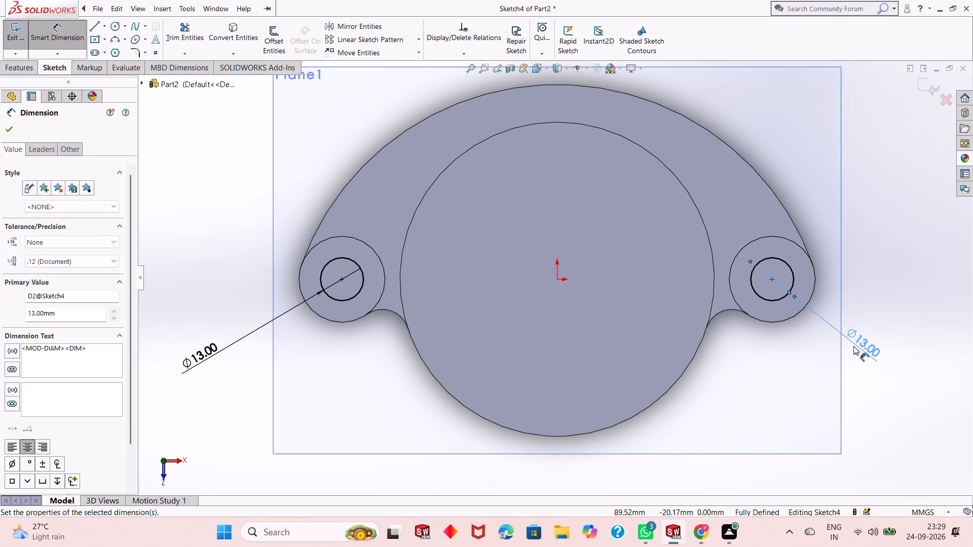
{"action": "right_click", "coordinate": [187, 173]}
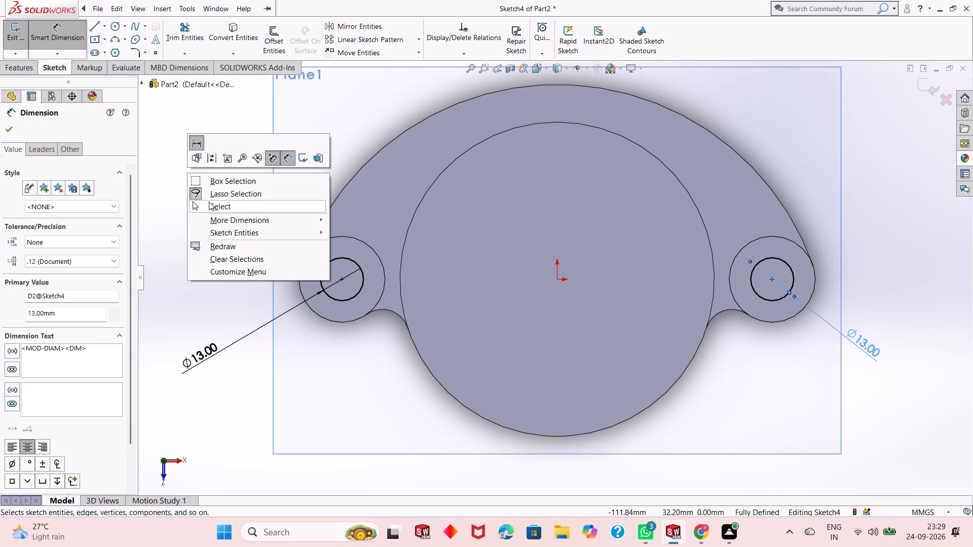
{"action": "left_click", "coordinate": [211, 207]}
Cut-extrude the two 13 mm circles through the ring bosses with a blind depth of 20 mm.
{"action": "scroll", "coordinate": [584, 289], "scroll_direction": "up", "scroll_amount": 2}
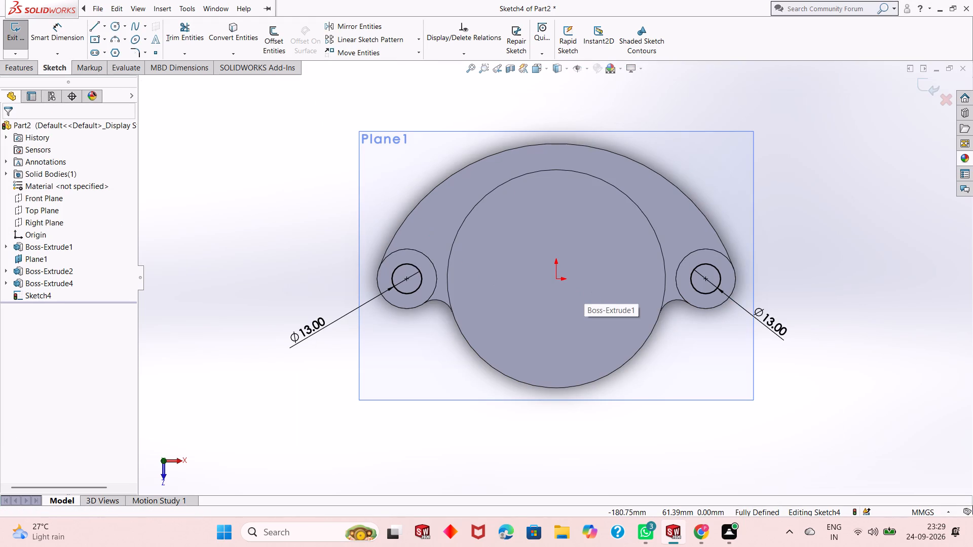
{"action": "left_click", "coordinate": [22, 73]}
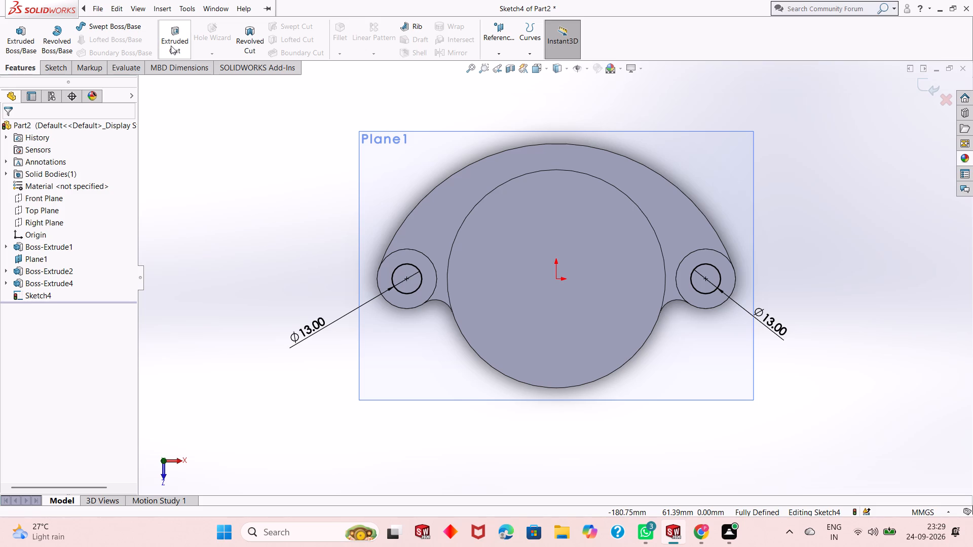
{"action": "left_click", "coordinate": [171, 46]}
{"action": "middle_click_drag", "start_coordinate": [538, 281], "coordinate": [545, 127]}
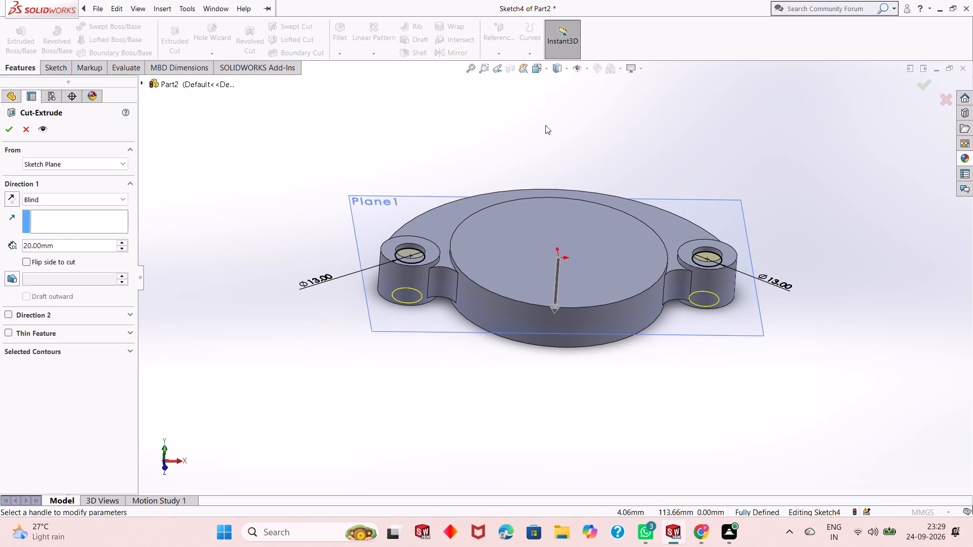
{"action": "left_click", "coordinate": [8, 132]}
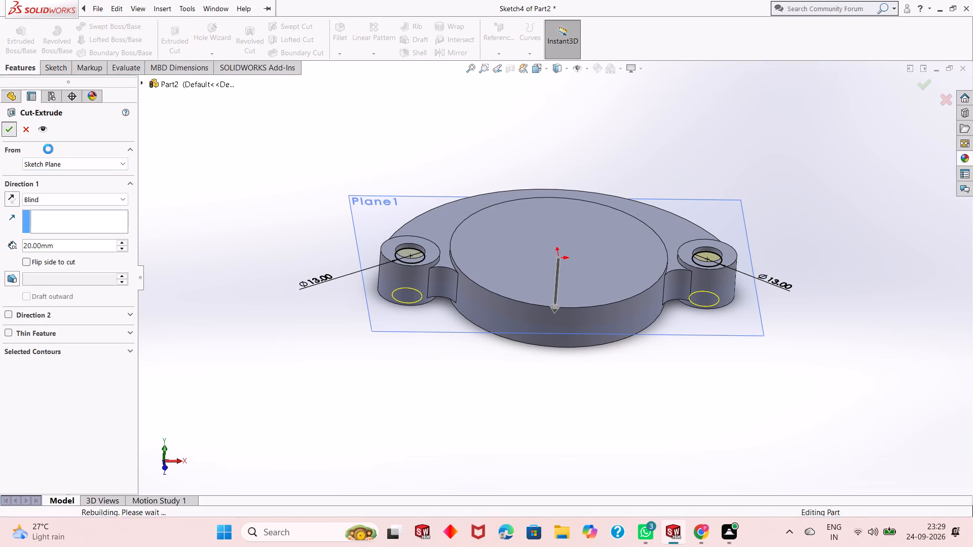
{"action": "left_click", "coordinate": [251, 288]}
Examine the part from several sides, checking the holes in both ring bosses and the flange.
{"action": "middle_click_drag", "start_coordinate": [463, 254], "coordinate": [462, 367]}
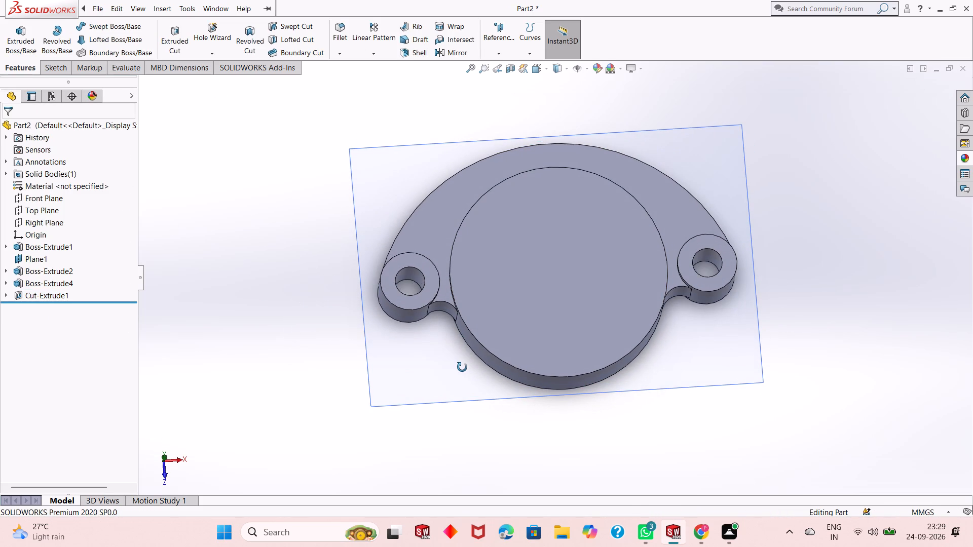
{"action": "middle_click_drag", "start_coordinate": [462, 367], "coordinate": [666, 211]}
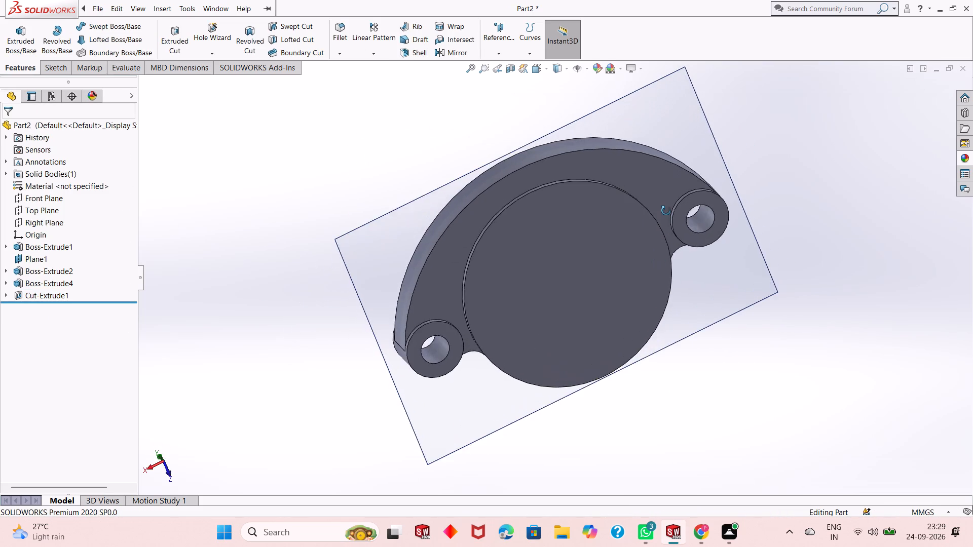
{"action": "middle_click_drag", "start_coordinate": [666, 211], "coordinate": [585, 400]}
{"action": "middle_click_drag", "start_coordinate": [570, 215], "coordinate": [548, 300]}
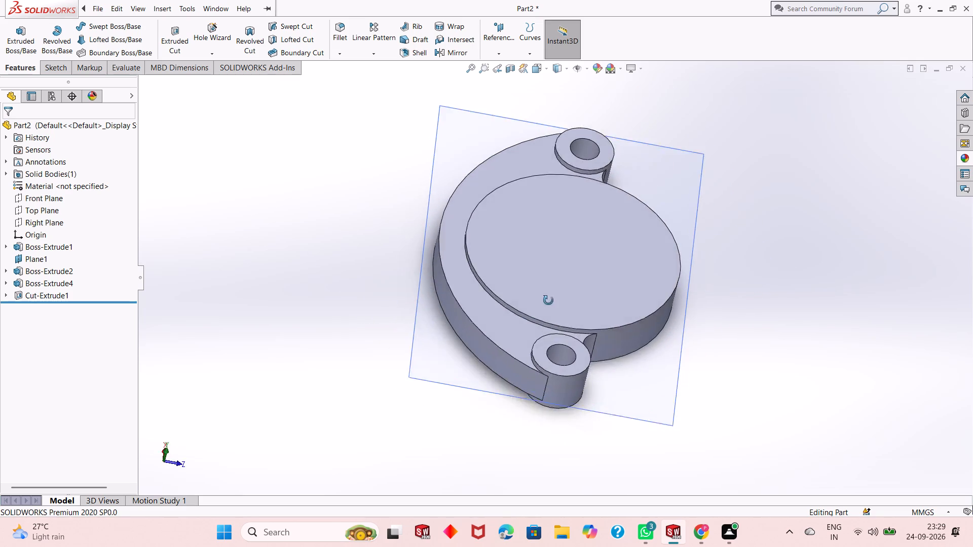
{"action": "middle_click_drag", "start_coordinate": [548, 300], "coordinate": [538, 336]}
{"action": "scroll", "coordinate": [553, 296], "scroll_direction": "up", "scroll_amount": 2}
{"action": "scroll", "coordinate": [610, 187], "scroll_direction": "down", "scroll_amount": 3}
{"action": "scroll", "coordinate": [587, 303], "scroll_direction": "up", "scroll_amount": 2}
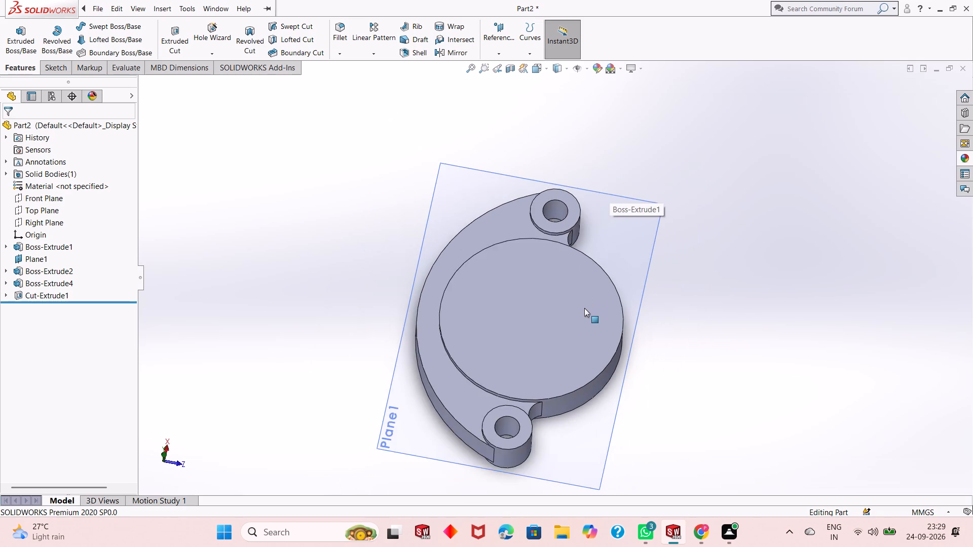
{"action": "scroll", "coordinate": [598, 362], "scroll_direction": "up", "scroll_amount": 1}
{"action": "middle_click_drag", "start_coordinate": [605, 372], "coordinate": [596, 324]}
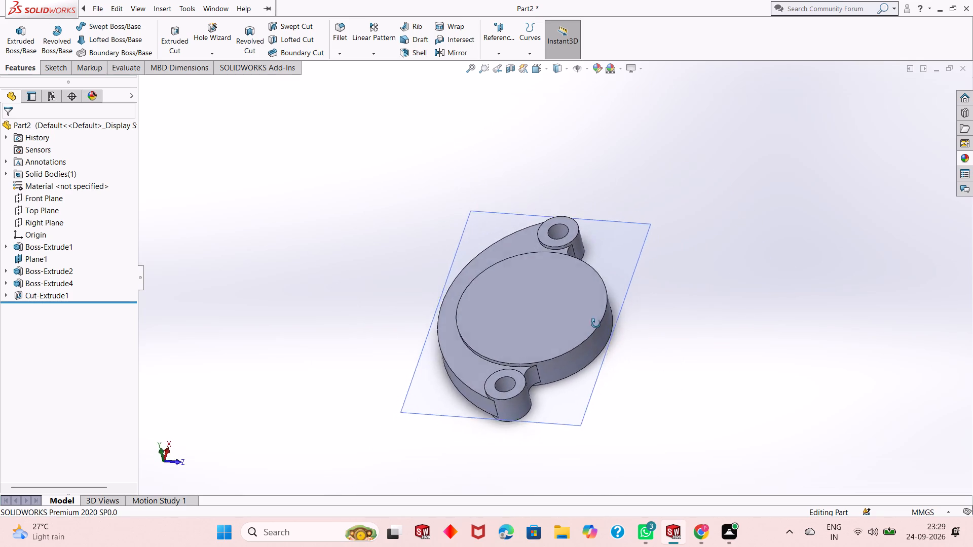
{"action": "middle_click_drag", "start_coordinate": [596, 324], "coordinate": [678, 409]}
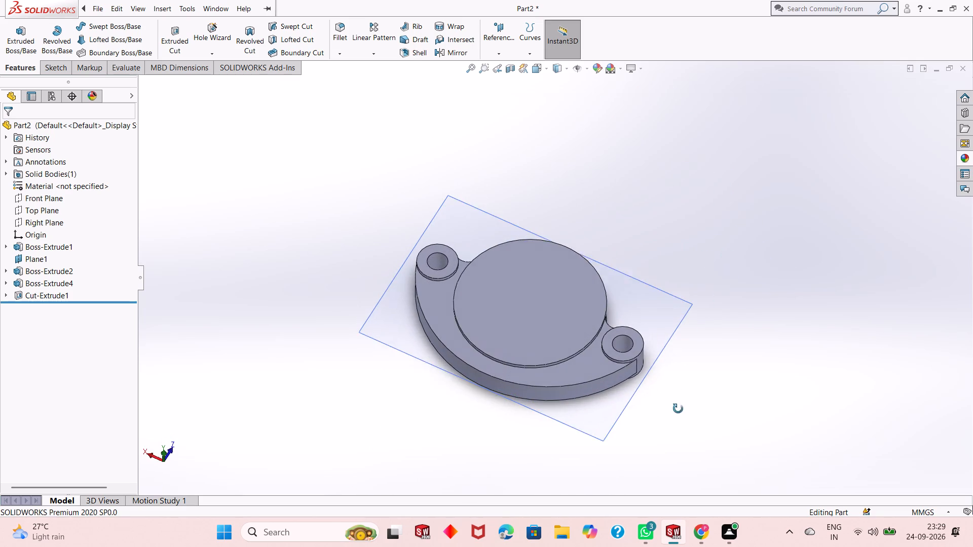
{"action": "middle_click_drag", "start_coordinate": [678, 409], "coordinate": [678, 409]}
{"action": "middle_click_drag", "start_coordinate": [597, 254], "coordinate": [581, 312]}
{"action": "scroll", "coordinate": [557, 282], "scroll_direction": "down", "scroll_amount": 3}
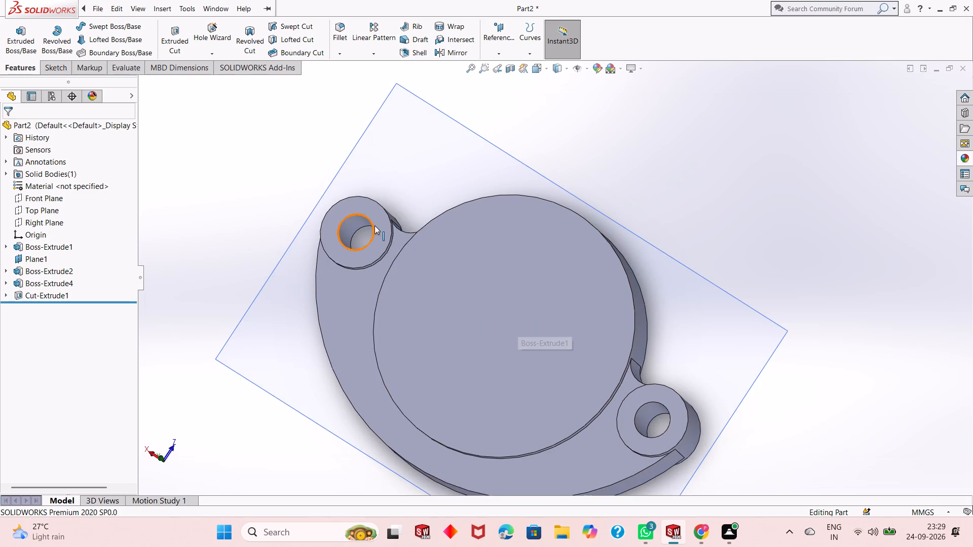
{"action": "scroll", "coordinate": [375, 225], "scroll_direction": "down", "scroll_amount": 2}
{"action": "scroll", "coordinate": [394, 313], "scroll_direction": "up", "scroll_amount": 4}
{"action": "scroll", "coordinate": [778, 387], "scroll_direction": "down", "scroll_amount": 2}
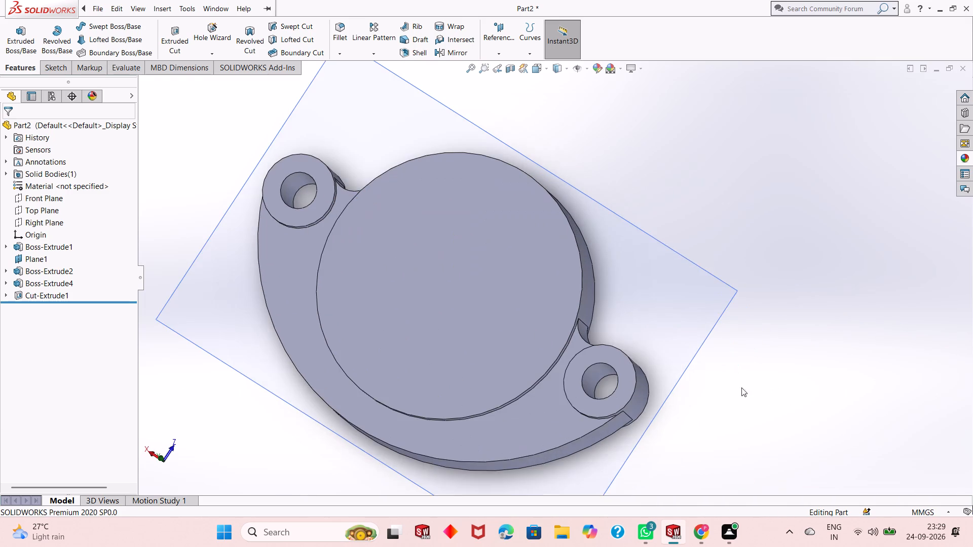
{"action": "scroll", "coordinate": [602, 371], "scroll_direction": "up", "scroll_amount": 1}
Start a new sketch on Plane1 and view it face-on, leaving free space below the disc.
{"action": "right_click", "coordinate": [656, 271]}
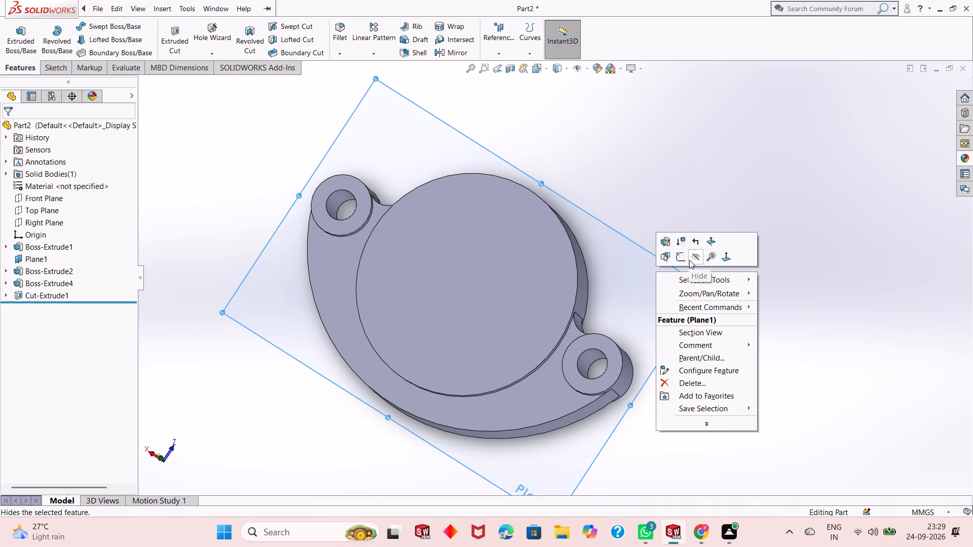
{"action": "left_click", "coordinate": [683, 260]}
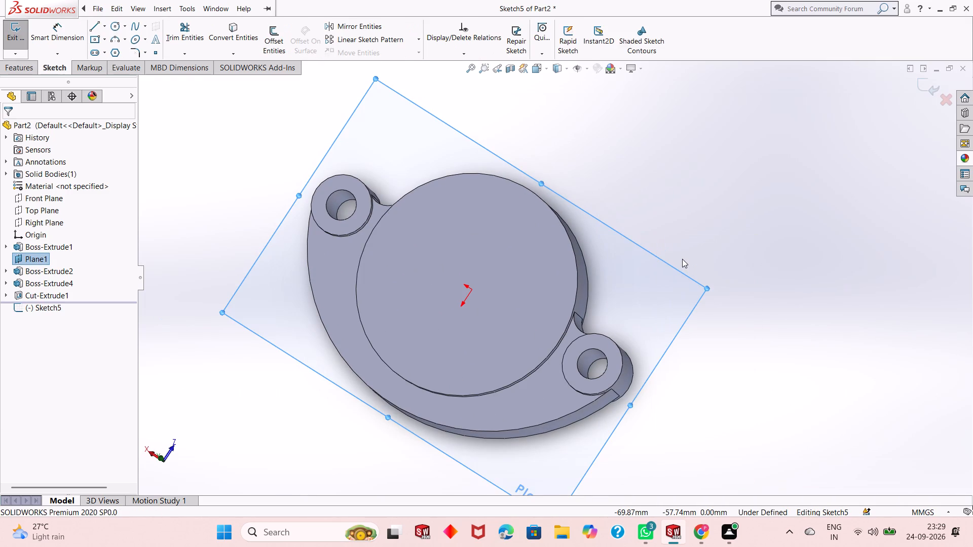
{"action": "key", "text": "ctrl+8"}
{"action": "scroll", "coordinate": [635, 386], "scroll_direction": "up", "scroll_amount": 2}
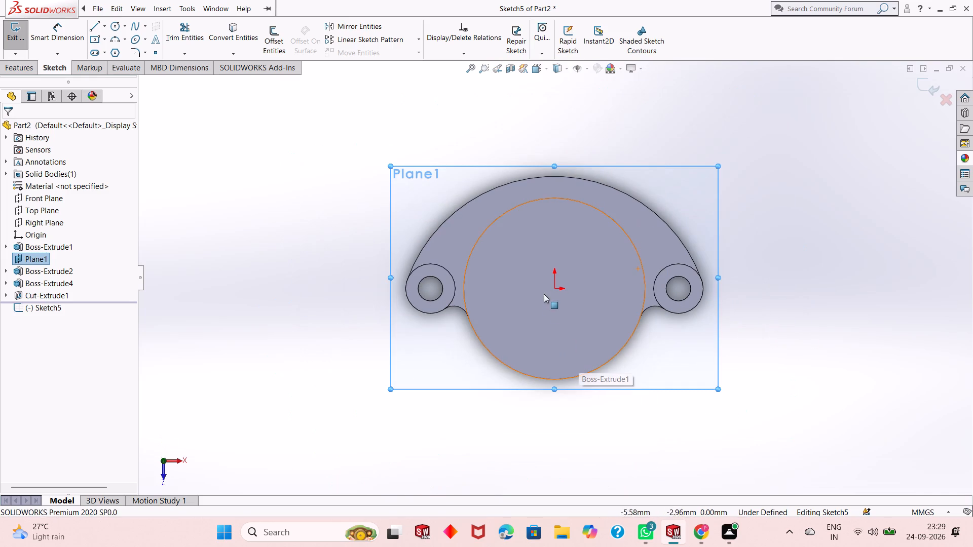
{"action": "left_click", "coordinate": [790, 308]}
{"action": "scroll", "coordinate": [581, 441], "scroll_direction": "up", "scroll_amount": 2}
{"action": "scroll", "coordinate": [578, 432], "scroll_direction": "down", "scroll_amount": 2}
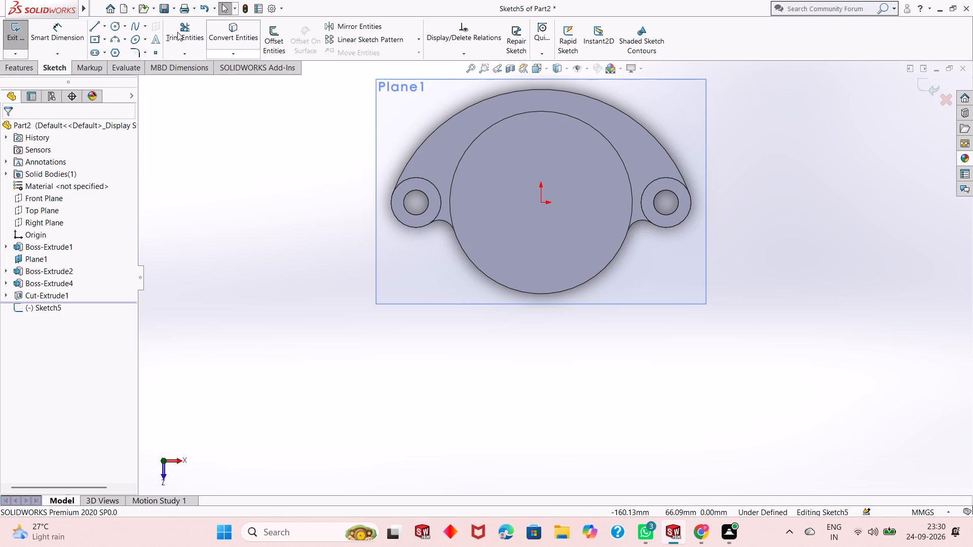
Sketch a circle of about 15.8 mm radius below the disc, slightly off the part's vertical centreline.
{"action": "left_click", "coordinate": [115, 27]}
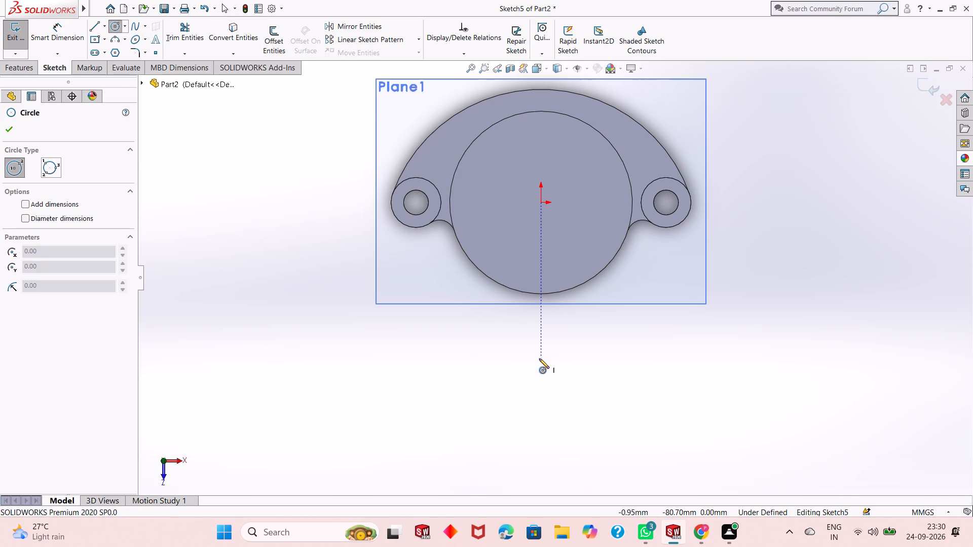
{"action": "left_click", "coordinate": [564, 370]}
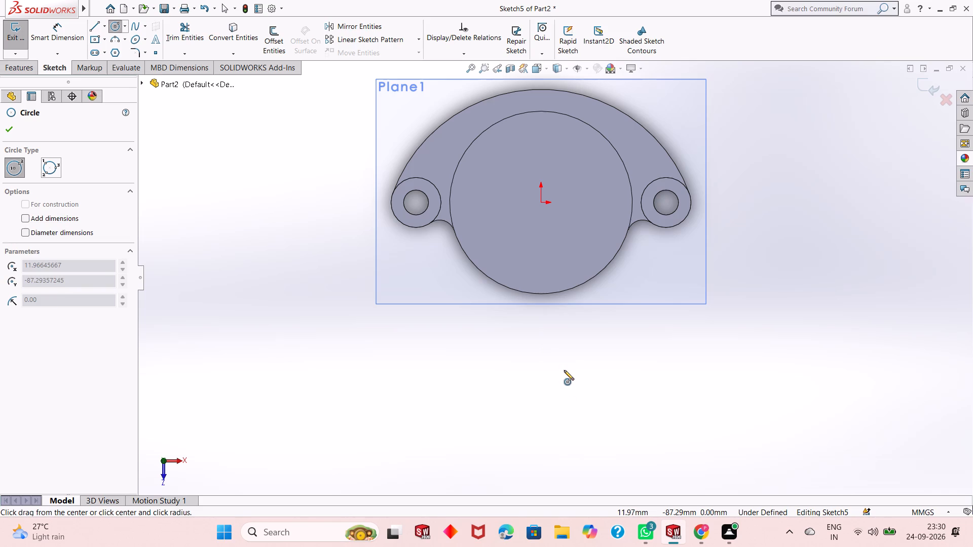
{"action": "left_click", "coordinate": [570, 400]}
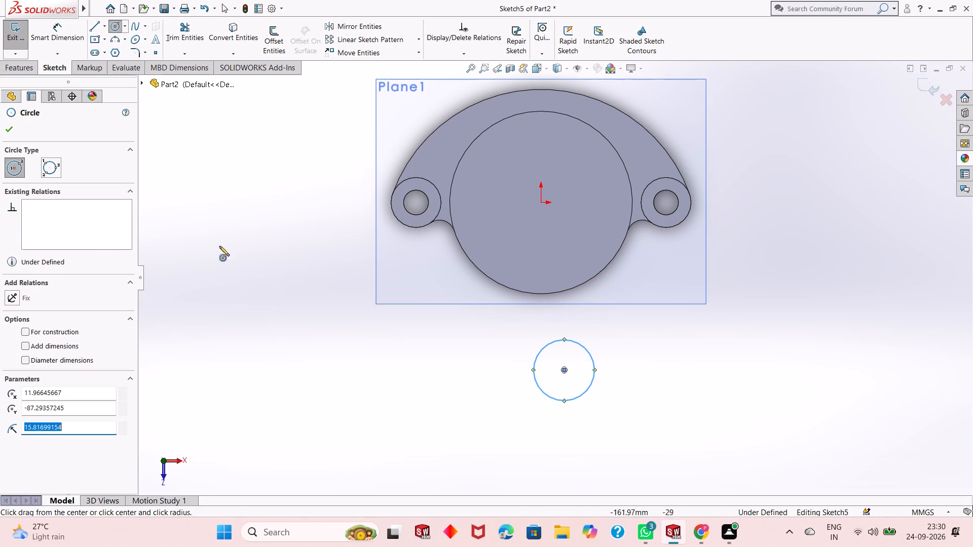
{"action": "right_click", "coordinate": [262, 249]}
{"action": "left_click", "coordinate": [300, 258]}
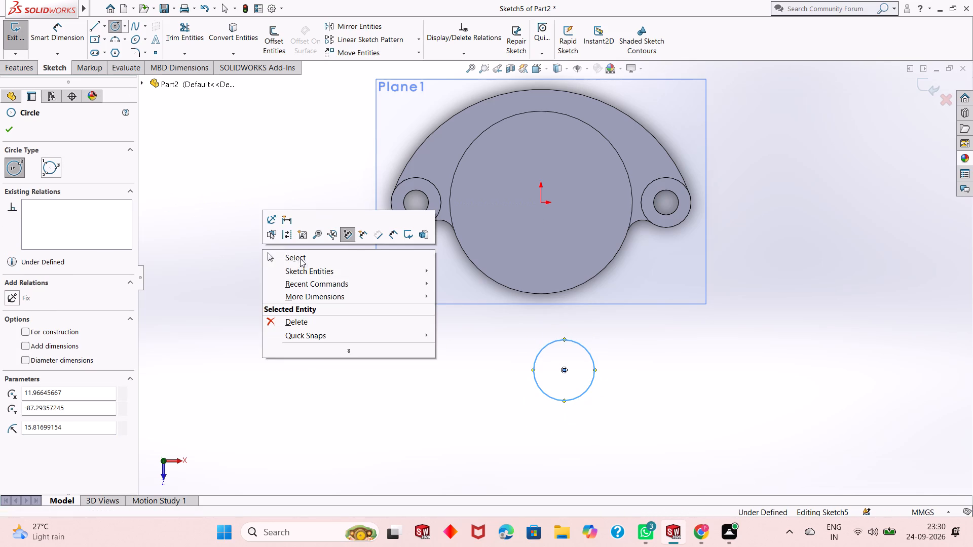
Dimension the circle below the disc to a 26 mm diameter.
{"action": "left_click", "coordinate": [61, 35]}
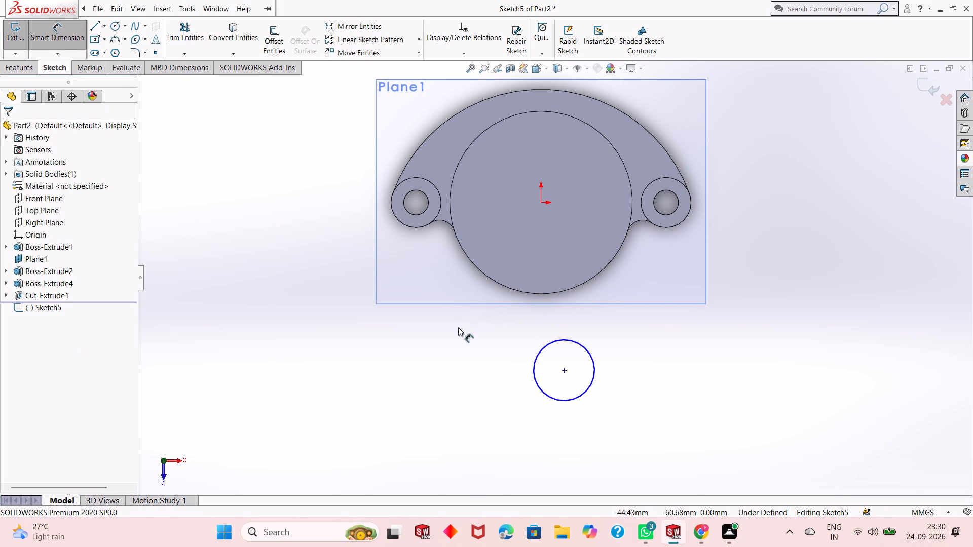
{"action": "left_click", "coordinate": [533, 372]}
{"action": "left_click", "coordinate": [389, 443]}
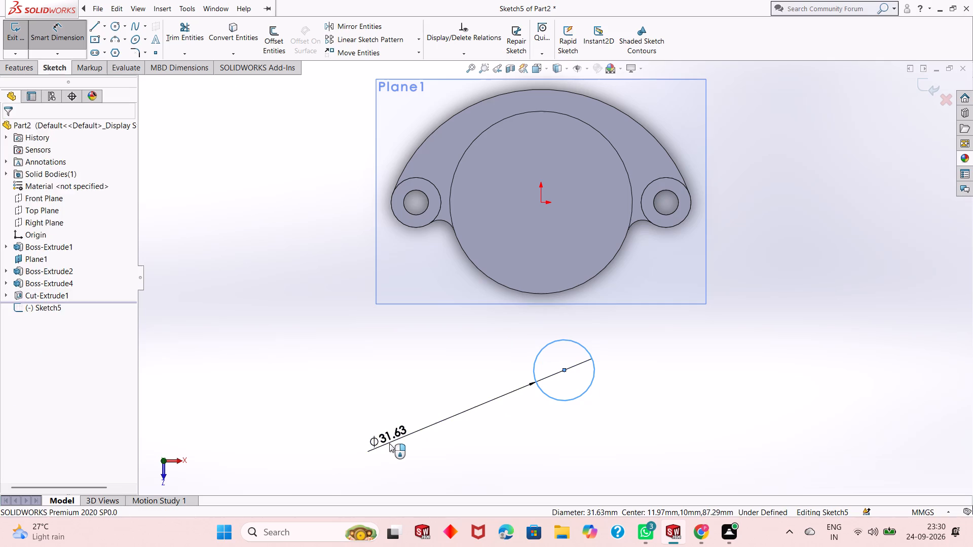
{"action": "type", "text": "26"}
{"action": "key", "text": "Return"}
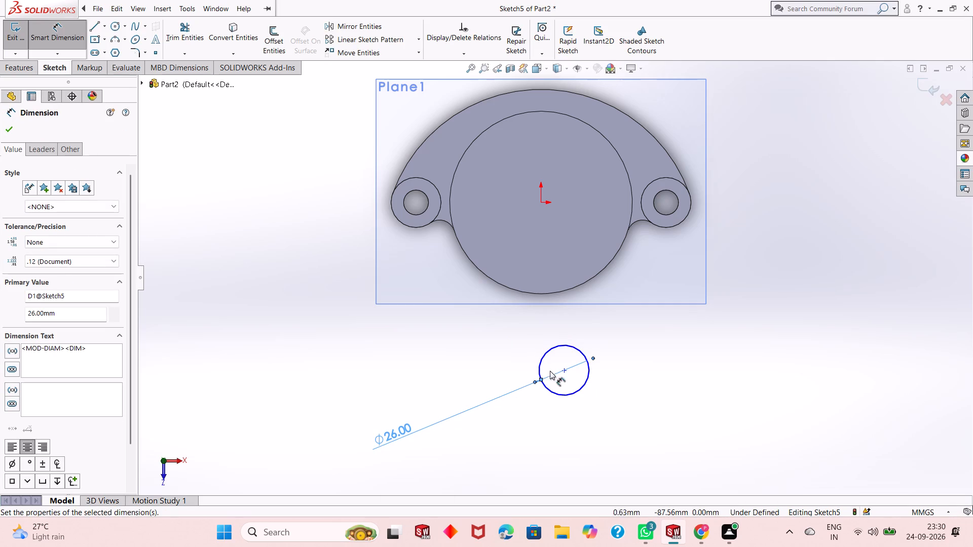
Set the horizontal distance between the 26 mm circle's centre and the origin to 0 mm.
{"action": "scroll", "coordinate": [597, 370], "scroll_direction": "down", "scroll_amount": 1}
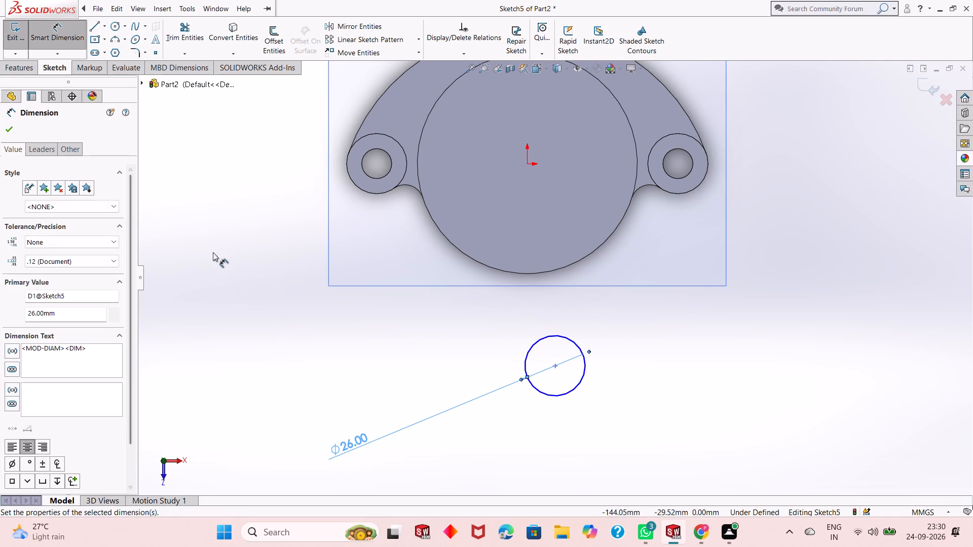
{"action": "left_click", "coordinate": [554, 365]}
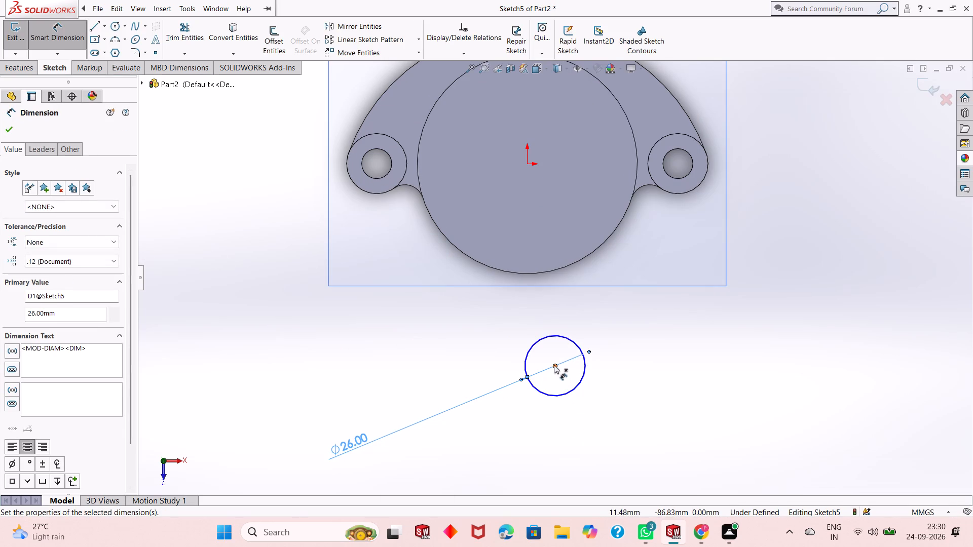
{"action": "left_click", "coordinate": [528, 162]}
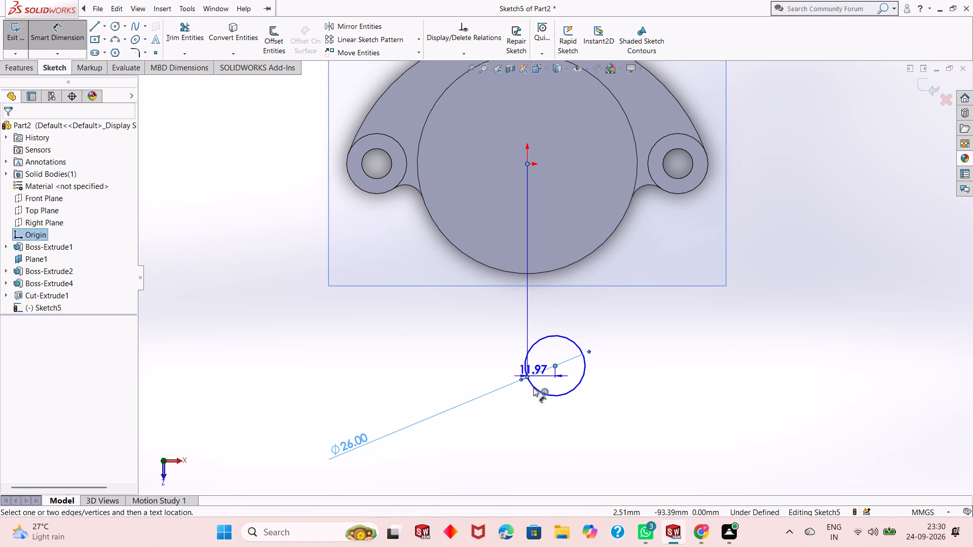
{"action": "left_click", "coordinate": [537, 417]}
{"action": "key", "text": "0"}
{"action": "key", "text": "Return"}
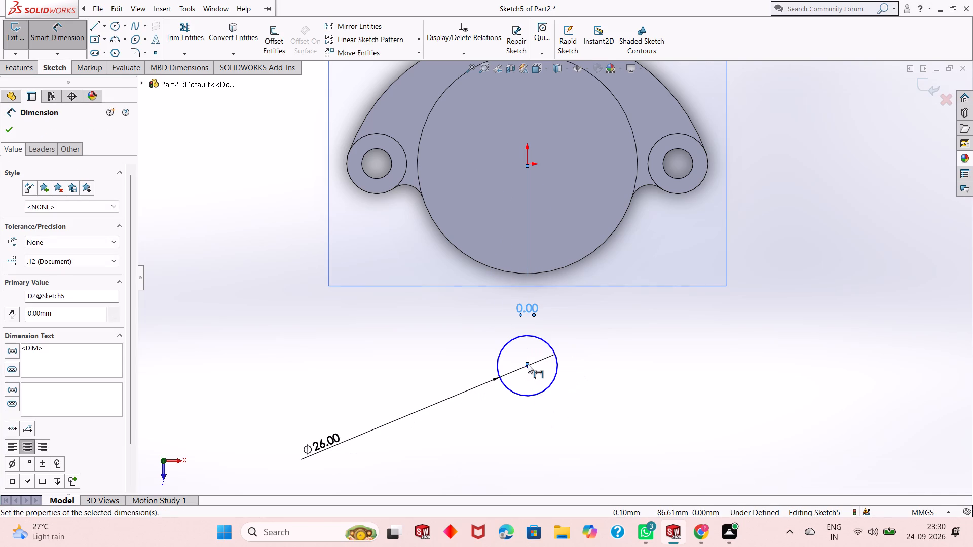
Dimension the vertical distance between the 26 mm circle's centre and the origin to 72 mm.
{"action": "left_click", "coordinate": [527, 367]}
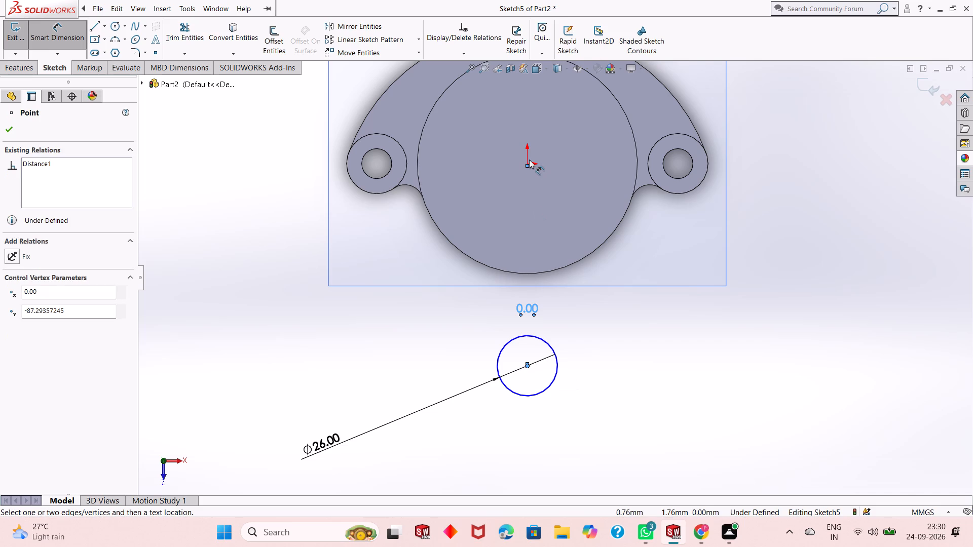
{"action": "left_click", "coordinate": [529, 163]}
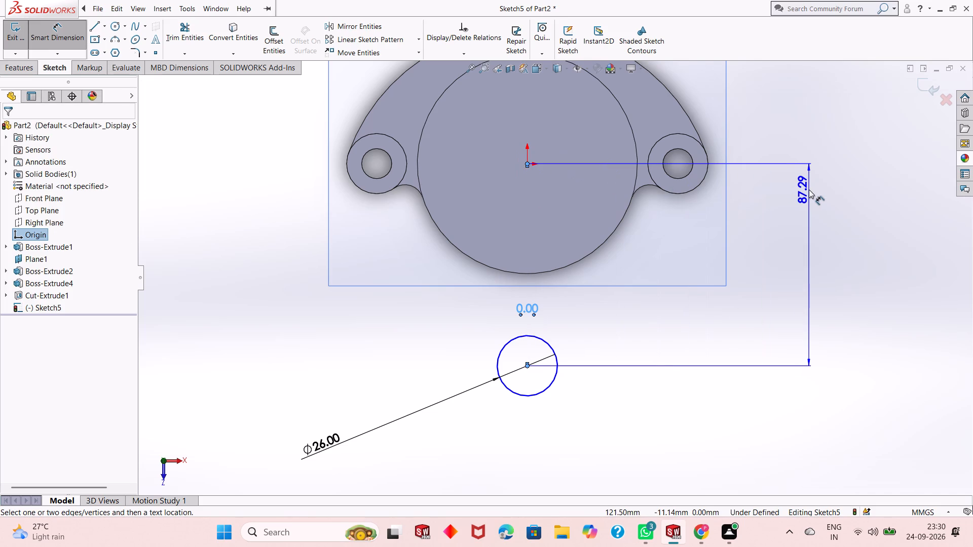
{"action": "left_click", "coordinate": [809, 190]}
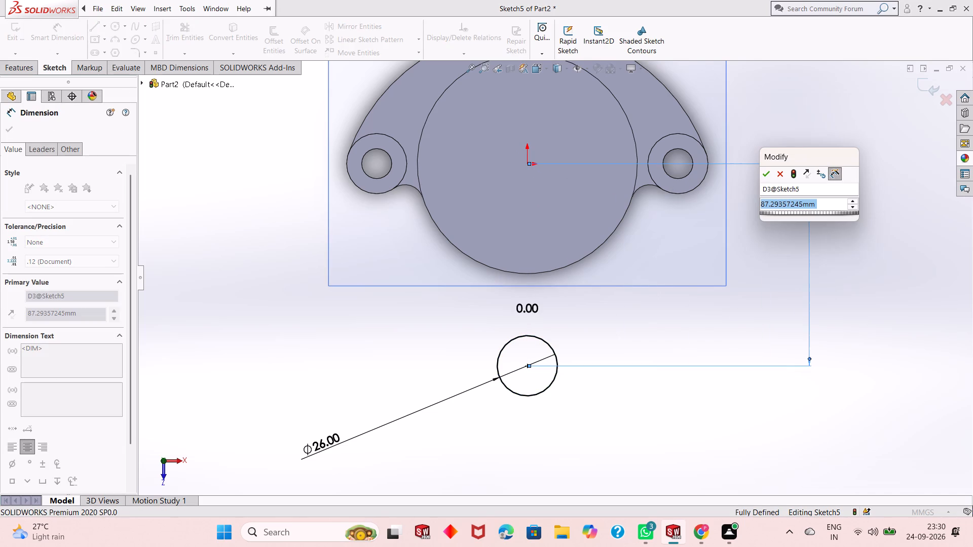
{"action": "key", "text": "7"}
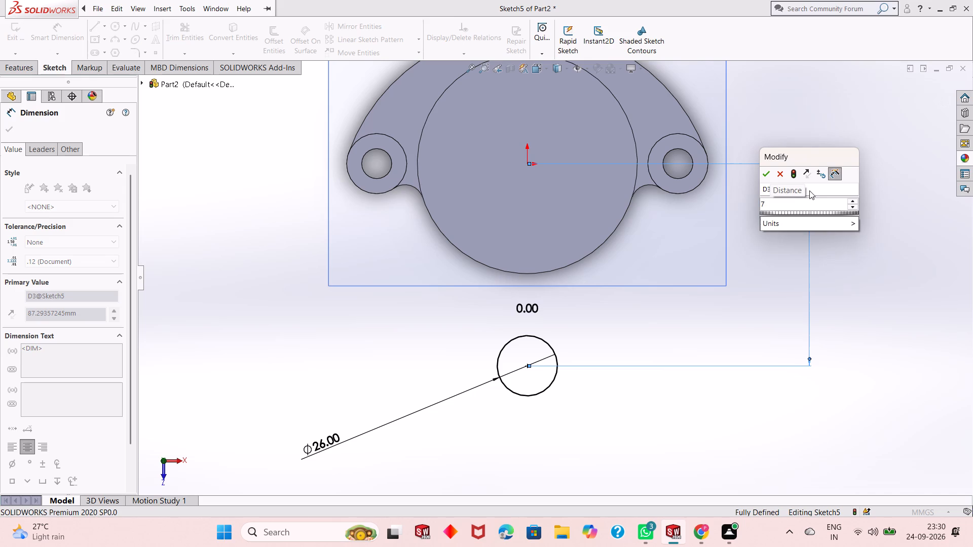
{"action": "key", "text": "2"}
{"action": "key", "text": "Return"}
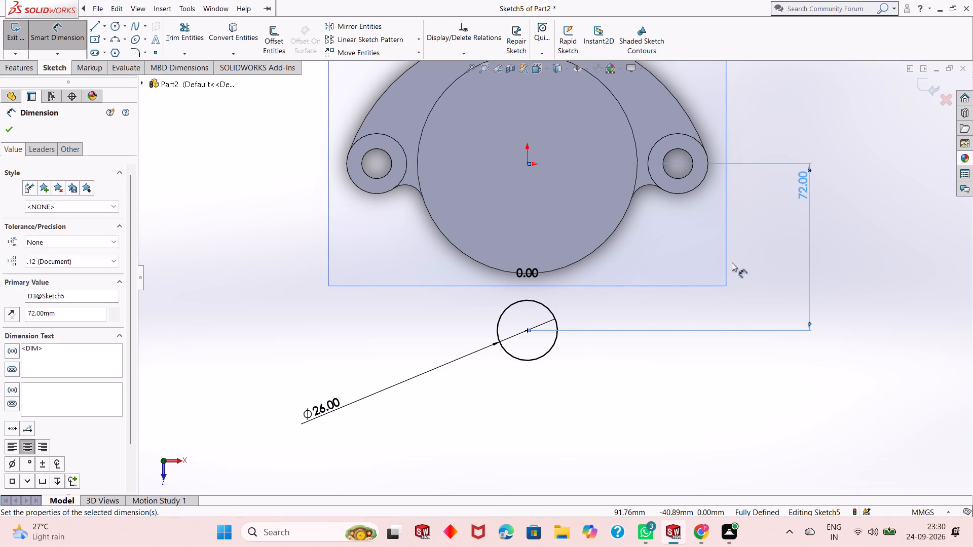
{"action": "scroll", "coordinate": [704, 268], "scroll_direction": "up", "scroll_amount": 1}
{"action": "right_click", "coordinate": [724, 255]}
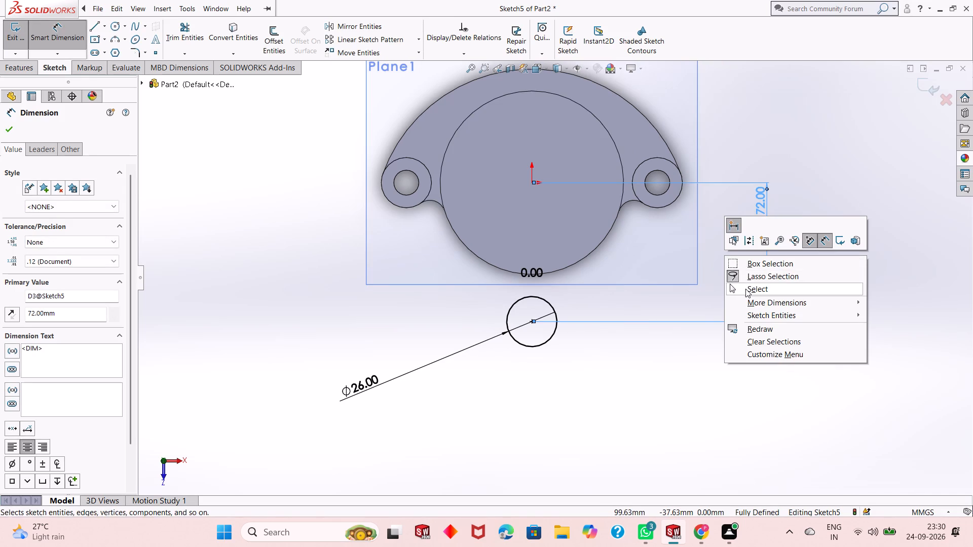
{"action": "left_click", "coordinate": [745, 289]}
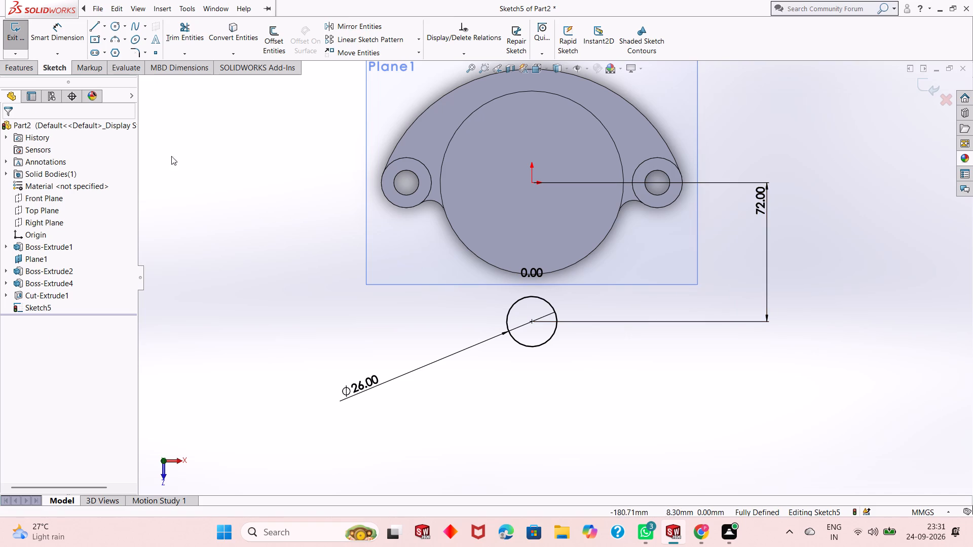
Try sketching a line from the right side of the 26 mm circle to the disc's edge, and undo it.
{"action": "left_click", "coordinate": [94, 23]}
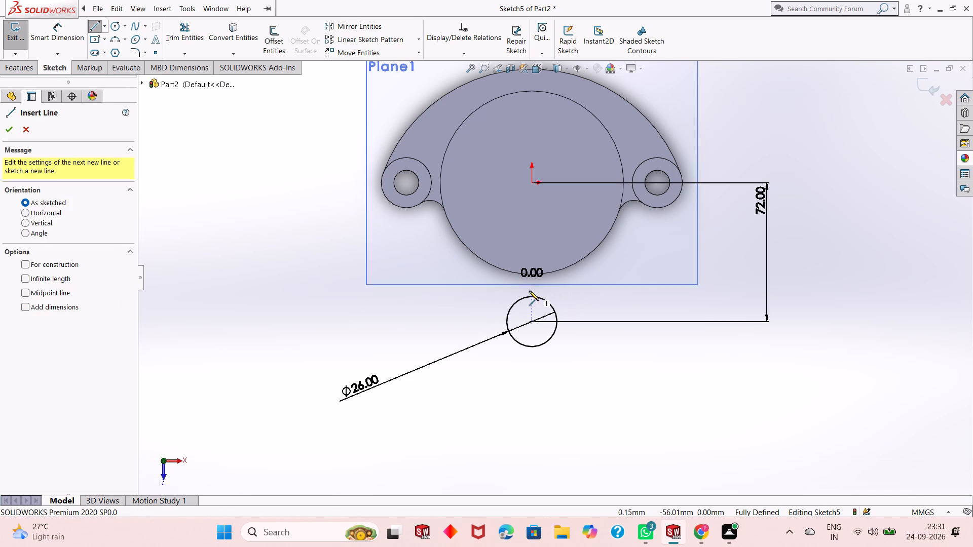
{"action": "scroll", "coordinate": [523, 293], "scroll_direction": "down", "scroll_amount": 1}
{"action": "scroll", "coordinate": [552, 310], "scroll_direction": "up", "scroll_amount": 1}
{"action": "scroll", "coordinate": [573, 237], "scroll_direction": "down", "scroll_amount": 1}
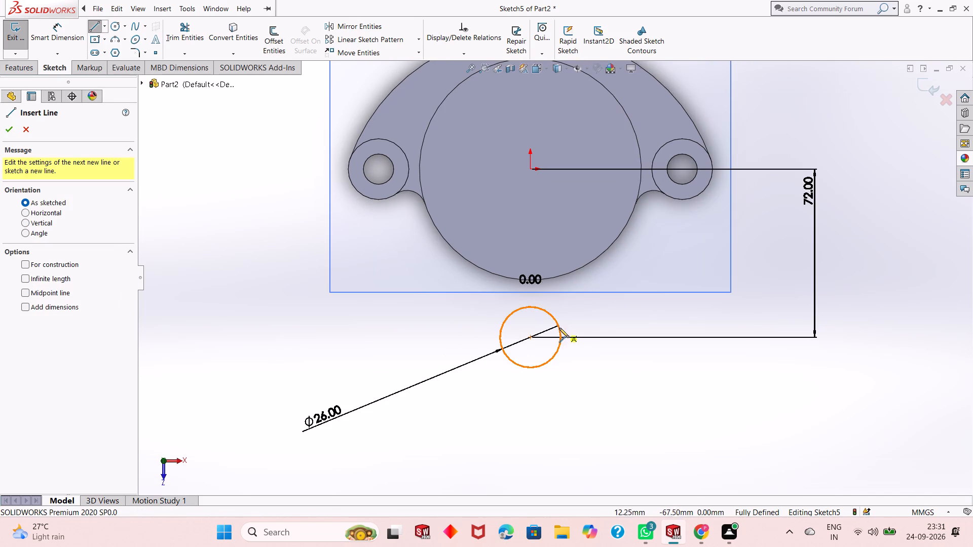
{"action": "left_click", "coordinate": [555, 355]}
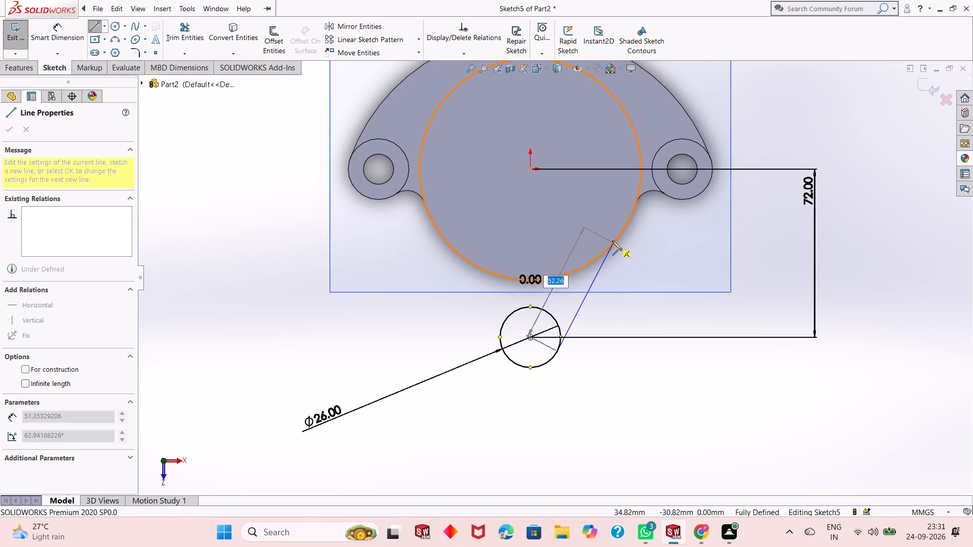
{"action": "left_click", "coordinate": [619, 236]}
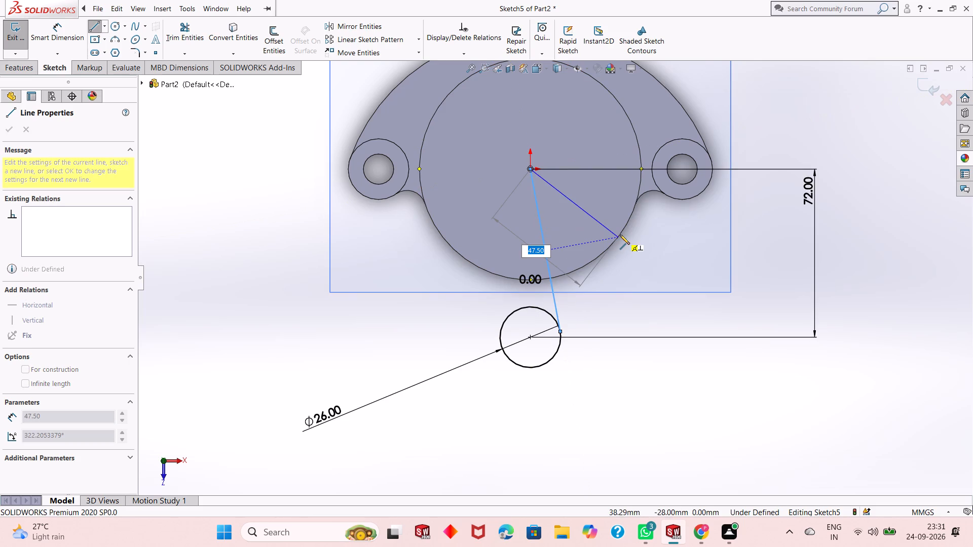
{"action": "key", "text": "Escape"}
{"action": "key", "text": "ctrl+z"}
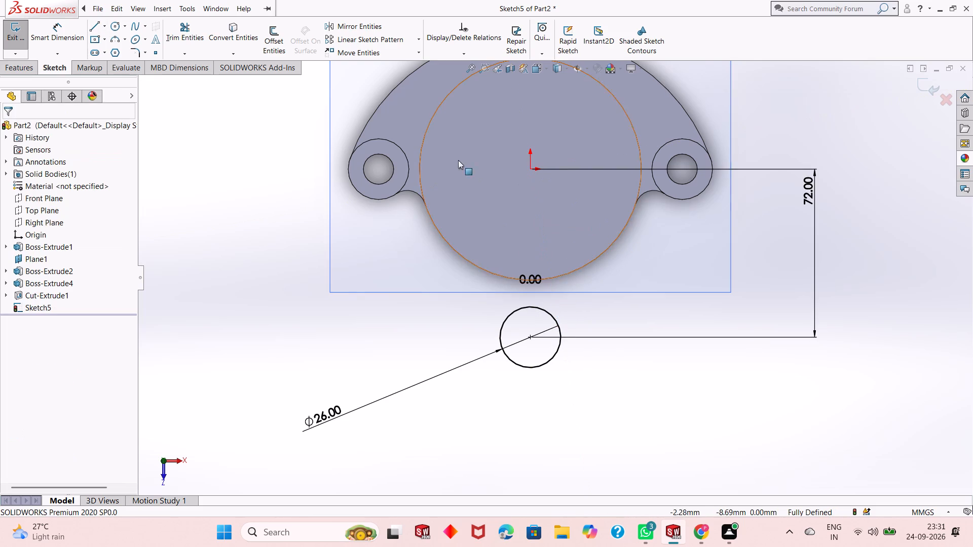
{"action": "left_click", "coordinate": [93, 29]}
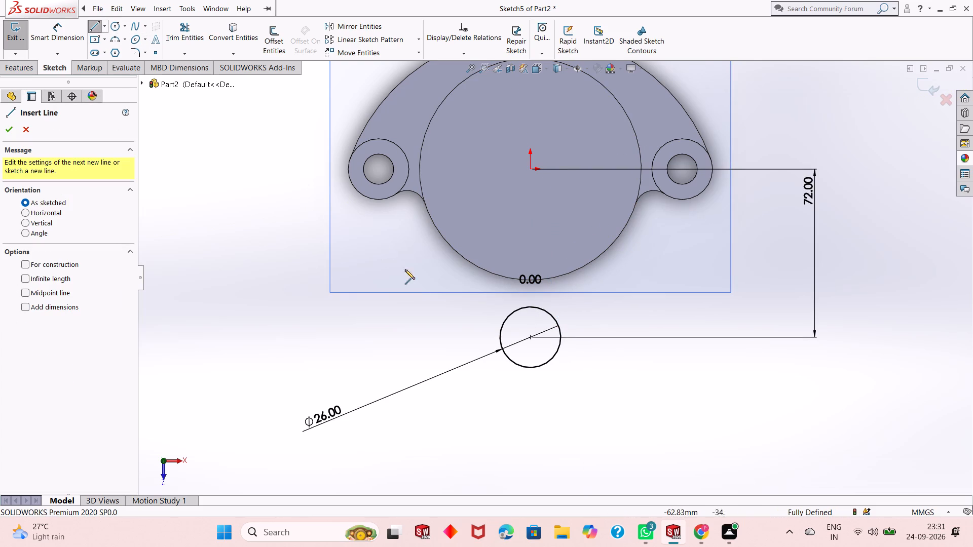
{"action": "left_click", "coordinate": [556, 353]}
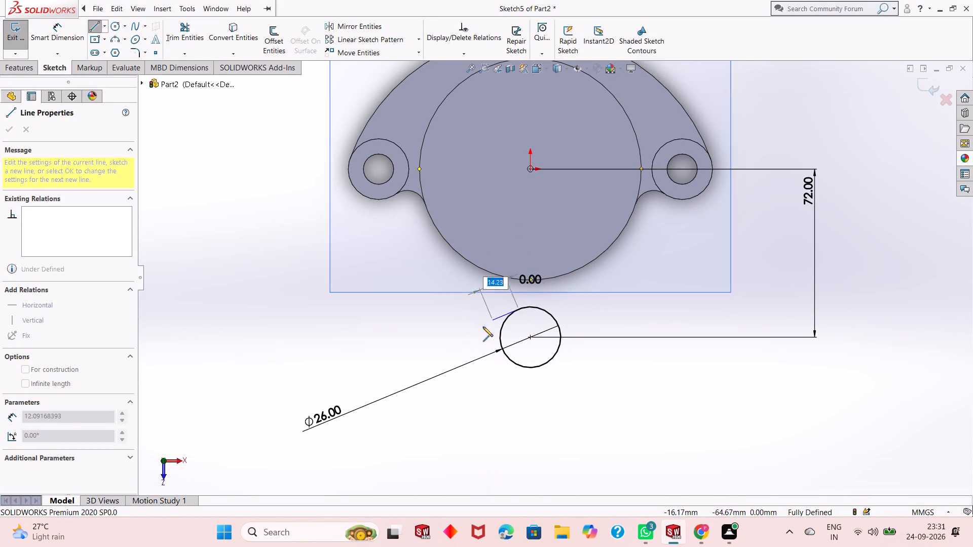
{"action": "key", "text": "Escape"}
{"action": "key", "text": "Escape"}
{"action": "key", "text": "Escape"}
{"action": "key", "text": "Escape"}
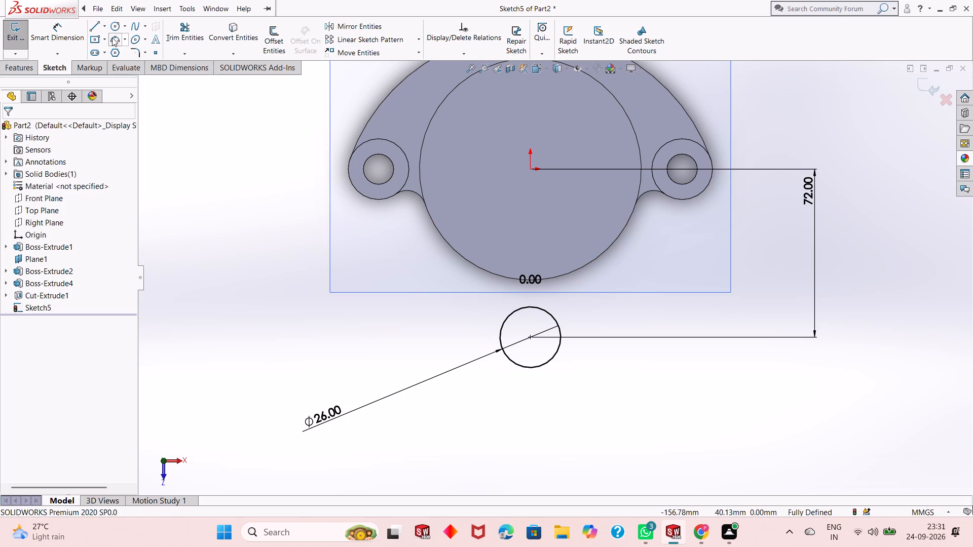
Sketch a line about 63 mm long from the disc's lower right edge to the right side of the 26 mm circle.
{"action": "left_click", "coordinate": [96, 27]}
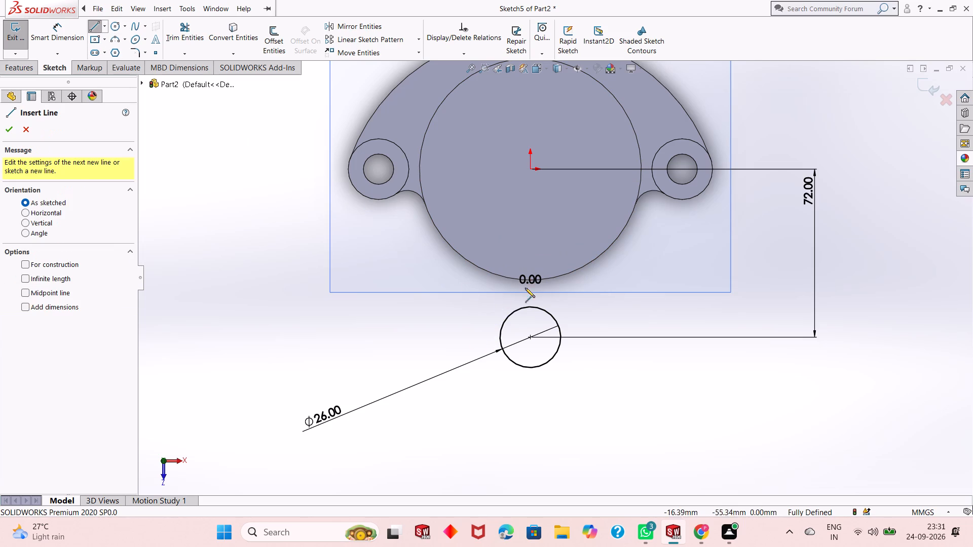
{"action": "left_click", "coordinate": [615, 239]}
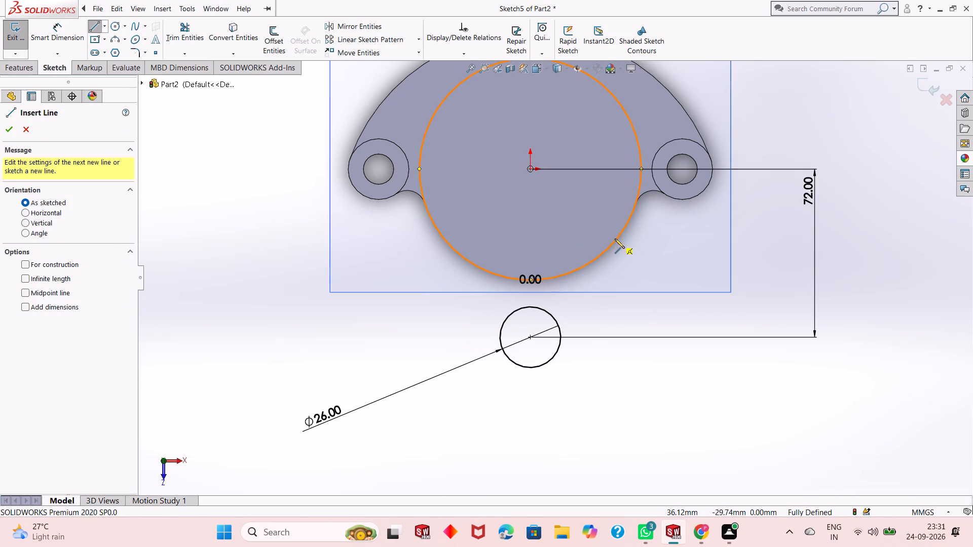
{"action": "left_click", "coordinate": [553, 356]}
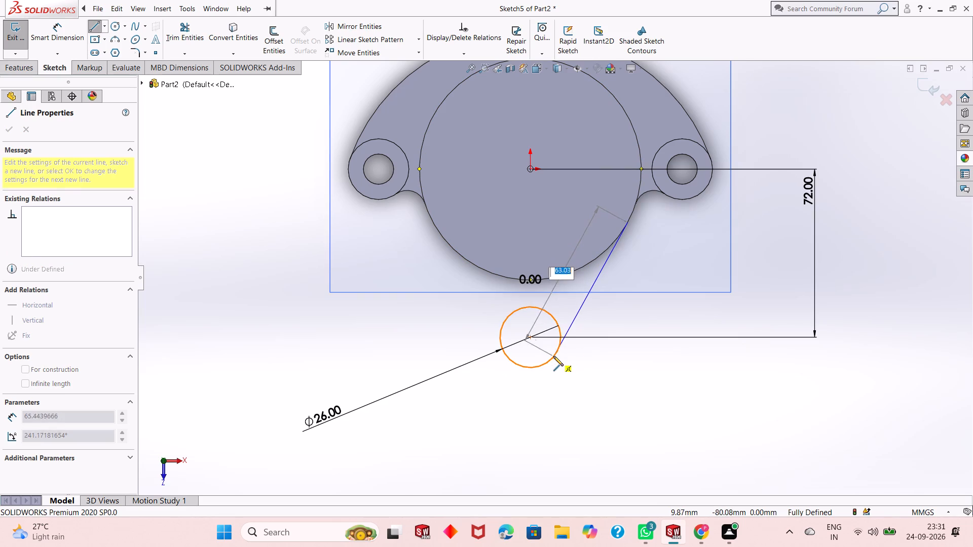
{"action": "key", "text": "Escape"}
{"action": "key", "text": "Escape"}
{"action": "key", "text": "Escape"}
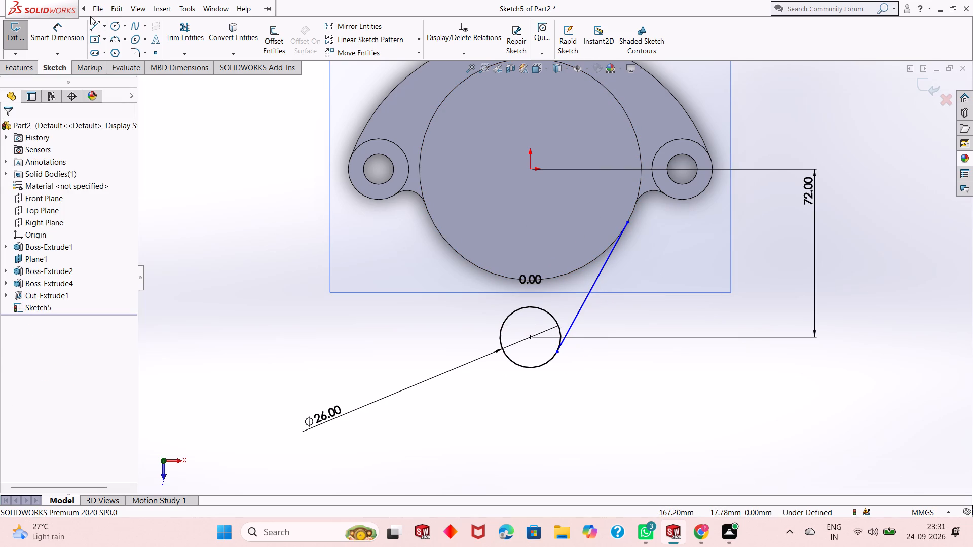
{"action": "left_click", "coordinate": [285, 186]}
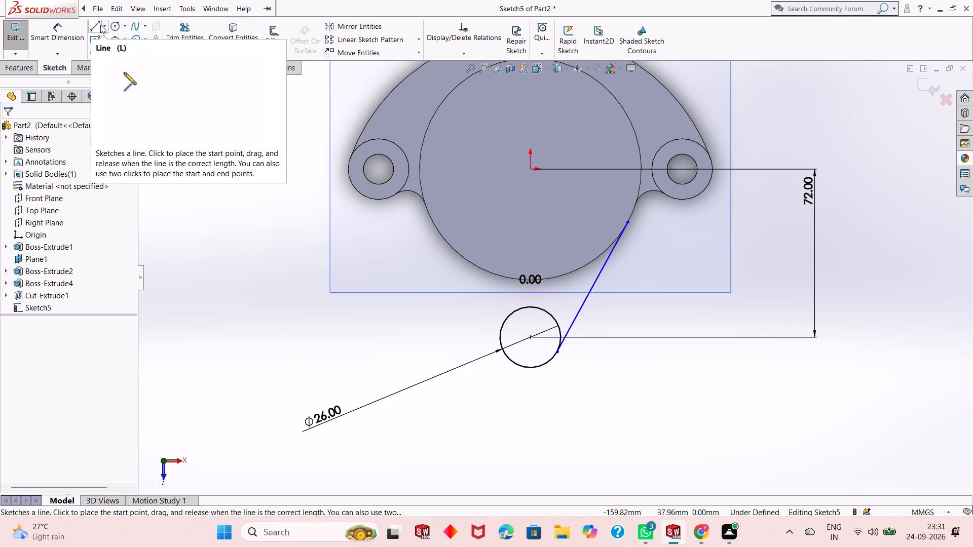
Sketch a matching line about 63 mm long from the disc's lower left edge to the left side of the 26 mm circle.
{"action": "left_click", "coordinate": [98, 25]}
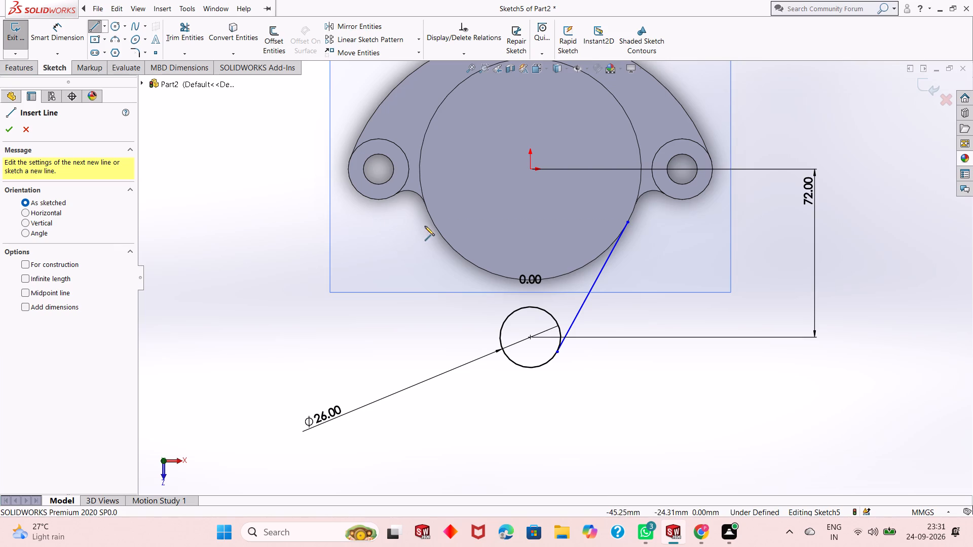
{"action": "left_click", "coordinate": [431, 220]}
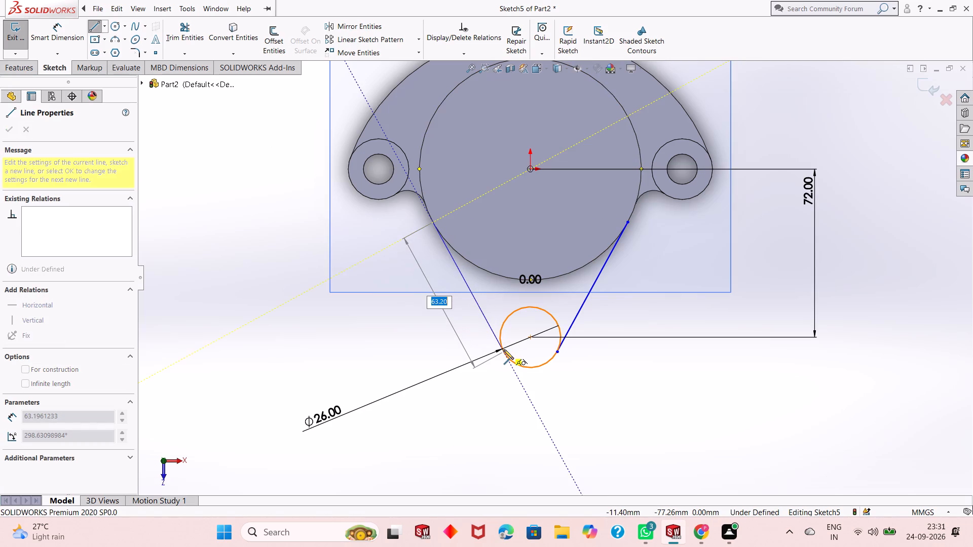
{"action": "left_click", "coordinate": [503, 350]}
{"action": "right_click", "coordinate": [503, 350]}
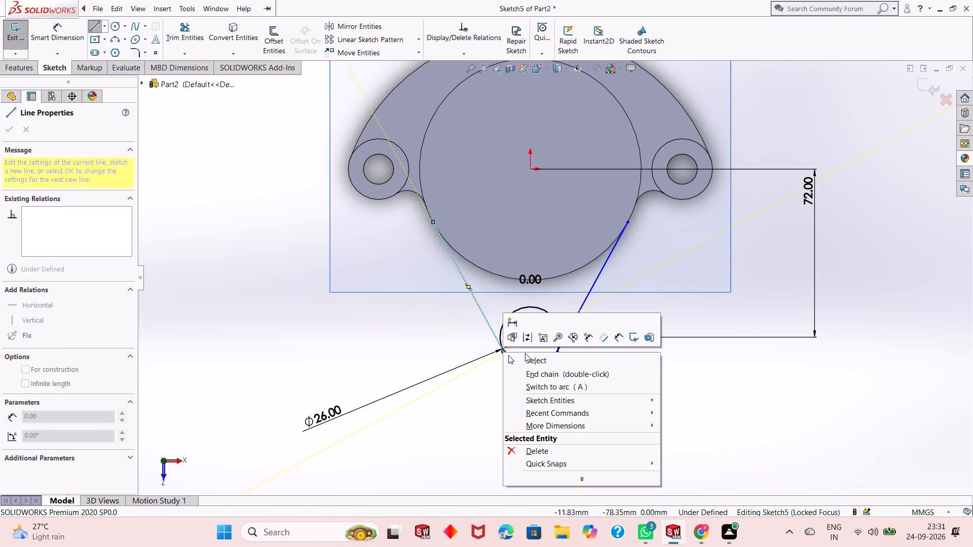
{"action": "left_click", "coordinate": [529, 358]}
Examine how both sketched lines meet the disc's edge from close up and at an angle, and return to the face-on view.
{"action": "scroll", "coordinate": [512, 301], "scroll_direction": "down", "scroll_amount": 1}
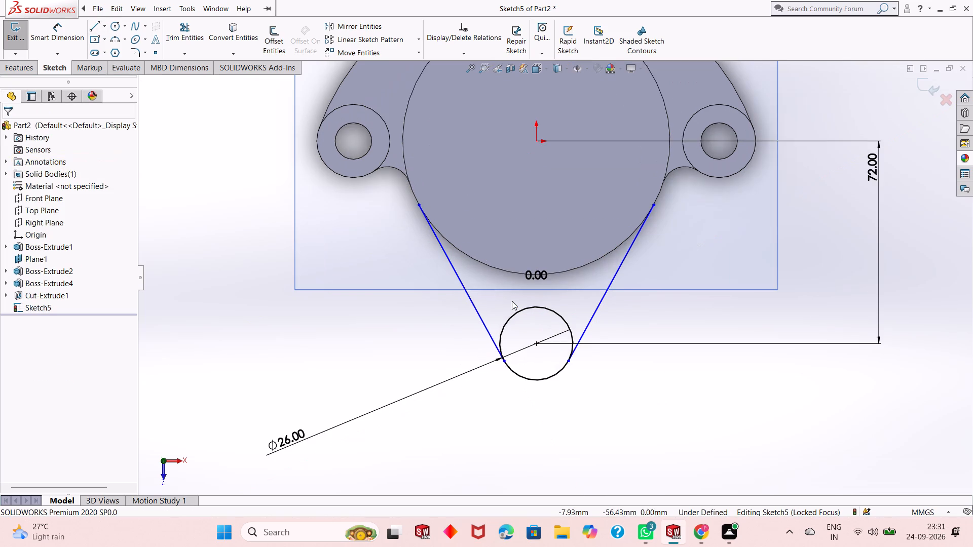
{"action": "scroll", "coordinate": [512, 301], "scroll_direction": "down", "scroll_amount": 2}
{"action": "scroll", "coordinate": [512, 301], "scroll_direction": "up", "scroll_amount": 2}
{"action": "middle_click_drag", "start_coordinate": [472, 325], "coordinate": [481, 221]}
{"action": "scroll", "coordinate": [388, 235], "scroll_direction": "down", "scroll_amount": 3}
{"action": "scroll", "coordinate": [527, 278], "scroll_direction": "up", "scroll_amount": 3}
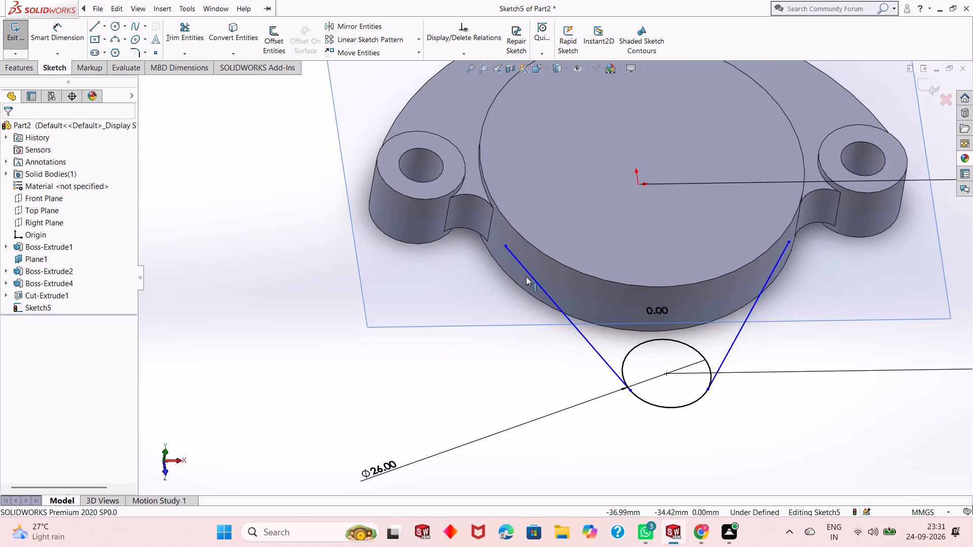
{"action": "scroll", "coordinate": [779, 281], "scroll_direction": "down", "scroll_amount": 3}
{"action": "middle_click_drag", "start_coordinate": [706, 229], "coordinate": [688, 282]}
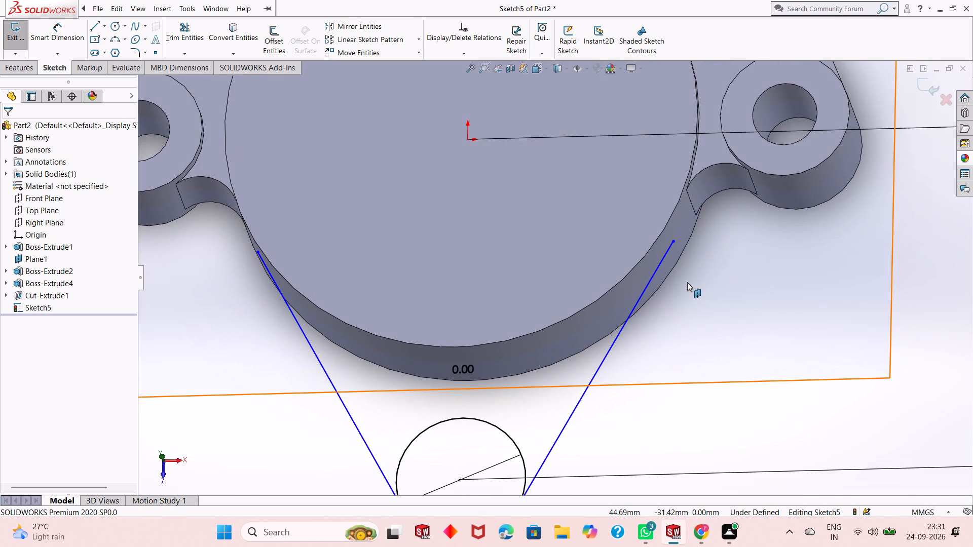
{"action": "key", "text": "ctrl+8"}
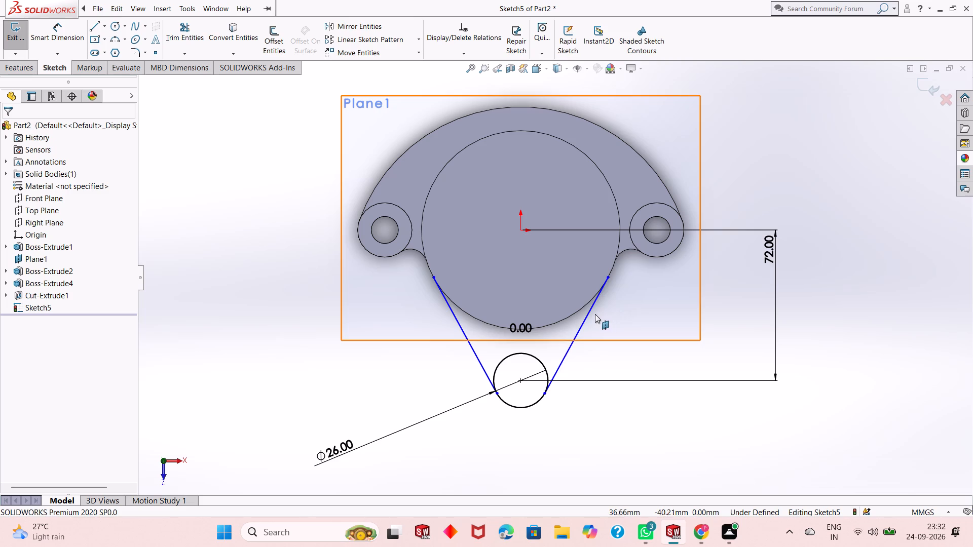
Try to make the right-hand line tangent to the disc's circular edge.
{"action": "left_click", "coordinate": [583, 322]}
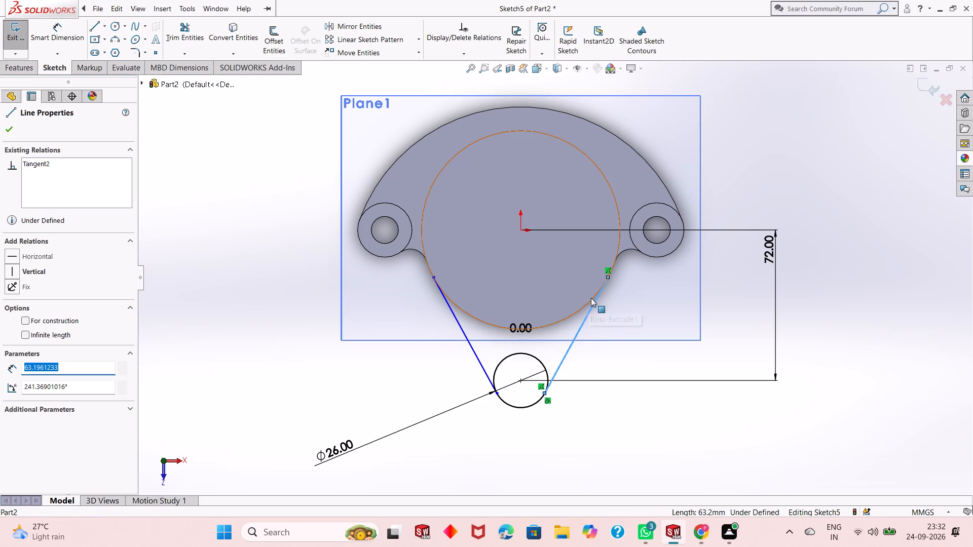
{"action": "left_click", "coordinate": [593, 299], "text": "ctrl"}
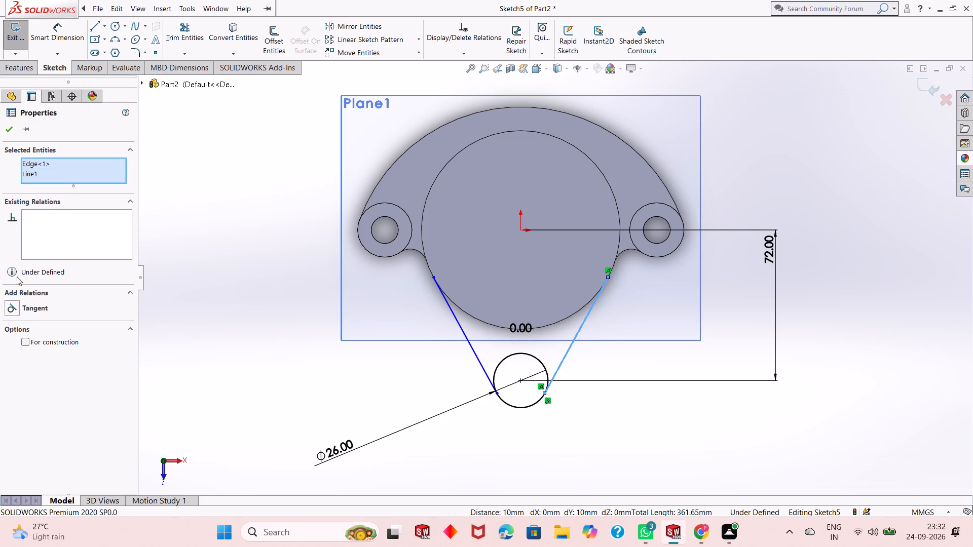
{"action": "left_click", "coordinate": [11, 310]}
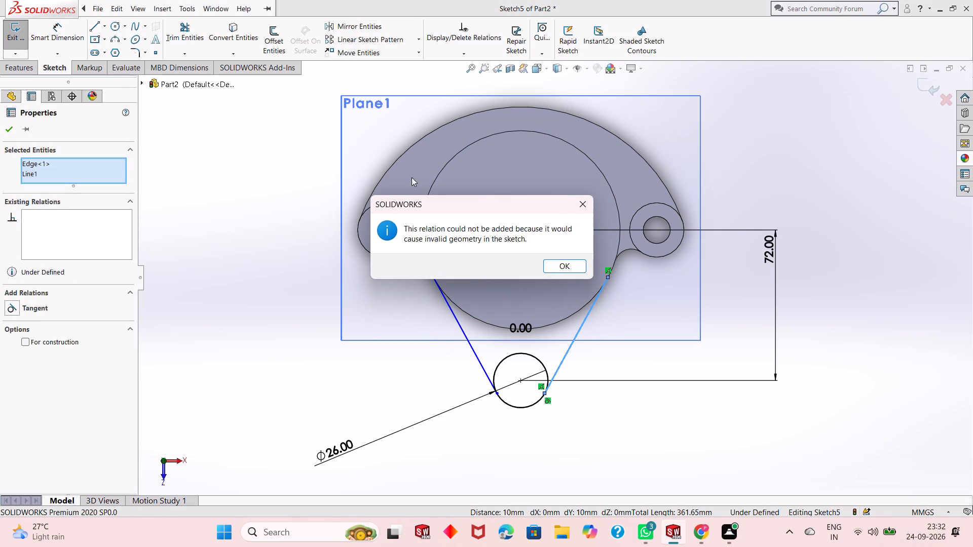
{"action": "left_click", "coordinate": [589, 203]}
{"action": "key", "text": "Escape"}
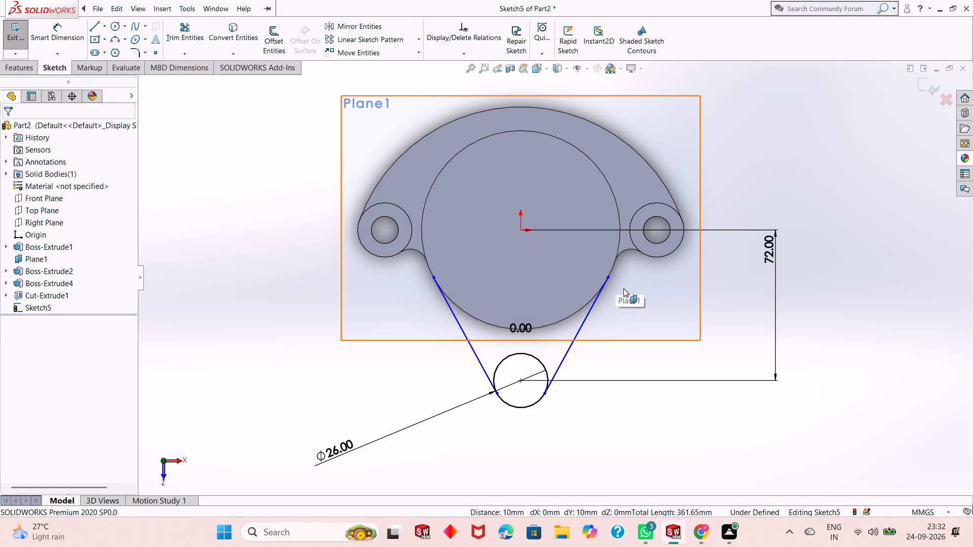
Add a tangent relation between the right-hand line and the disc's circular edge.
{"action": "scroll", "coordinate": [613, 292], "scroll_direction": "down", "scroll_amount": 2}
{"action": "left_click", "coordinate": [578, 310]}
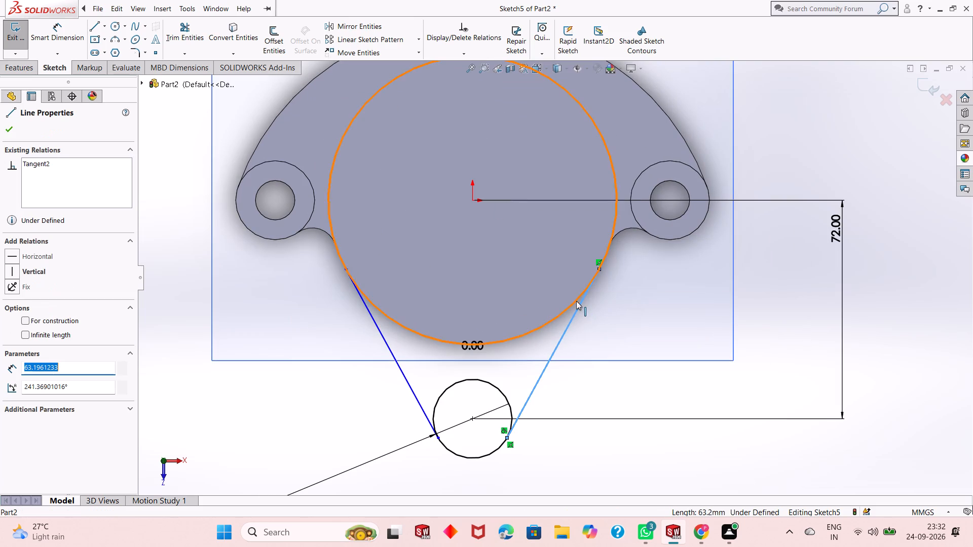
{"action": "left_click", "coordinate": [576, 300], "text": "ctrl"}
{"action": "left_click", "coordinate": [14, 303]}
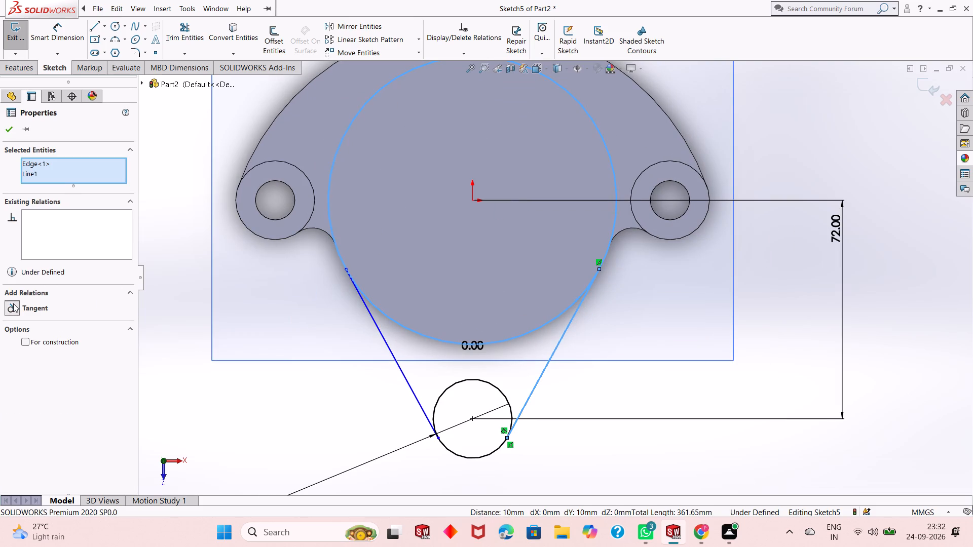
{"action": "left_click", "coordinate": [6, 124]}
Apply a tangent relation between the right-hand line and the 26 mm circle.
{"action": "left_click", "coordinate": [538, 382]}
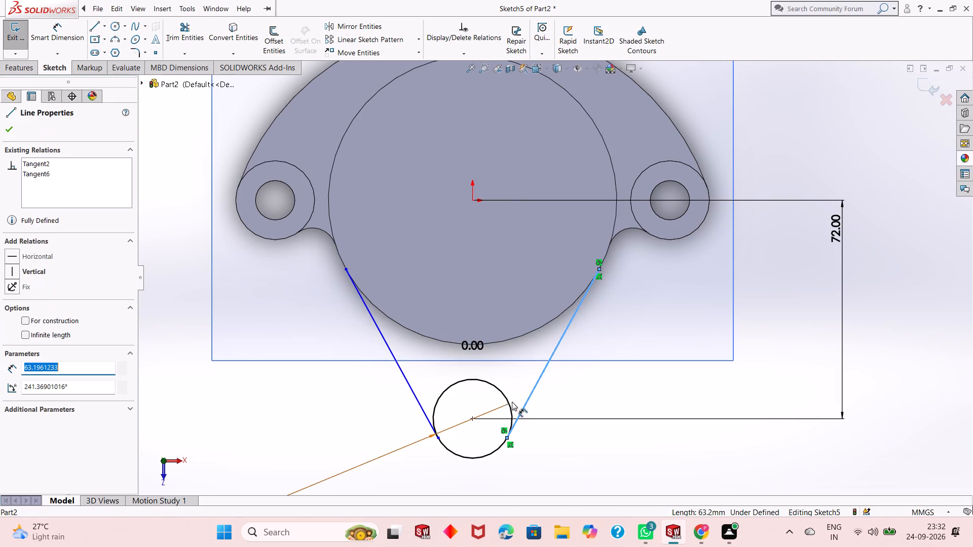
{"action": "left_click", "coordinate": [510, 404], "text": "ctrl"}
{"action": "left_click", "coordinate": [16, 306]}
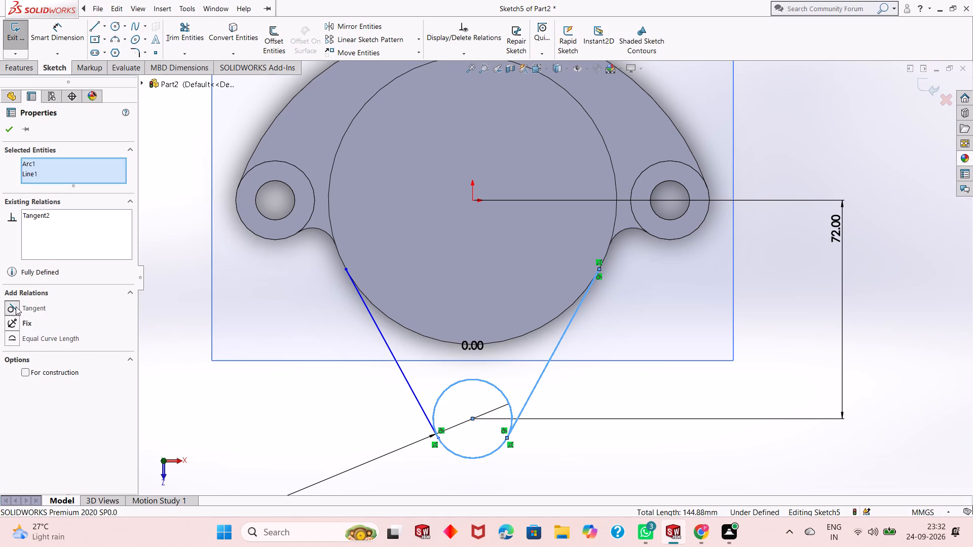
Add a tangent relation between the left-hand line and the disc's circular edge.
{"action": "left_click", "coordinate": [11, 130]}
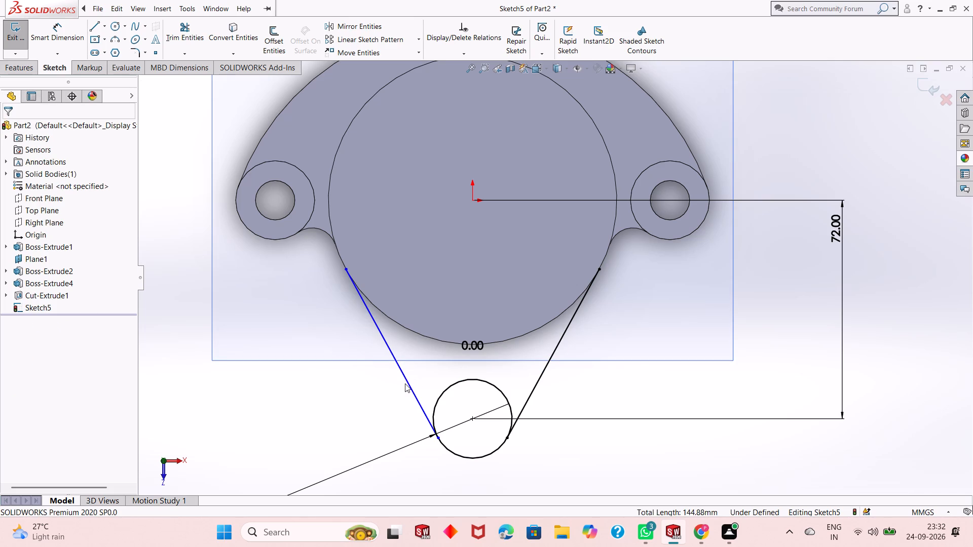
{"action": "left_click", "coordinate": [403, 379]}
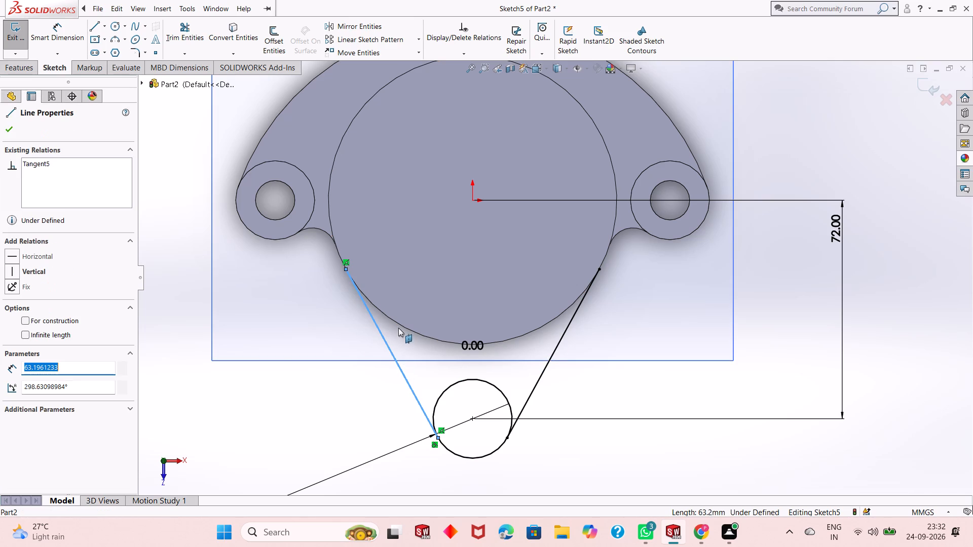
{"action": "left_click", "coordinate": [398, 323], "text": "ctrl"}
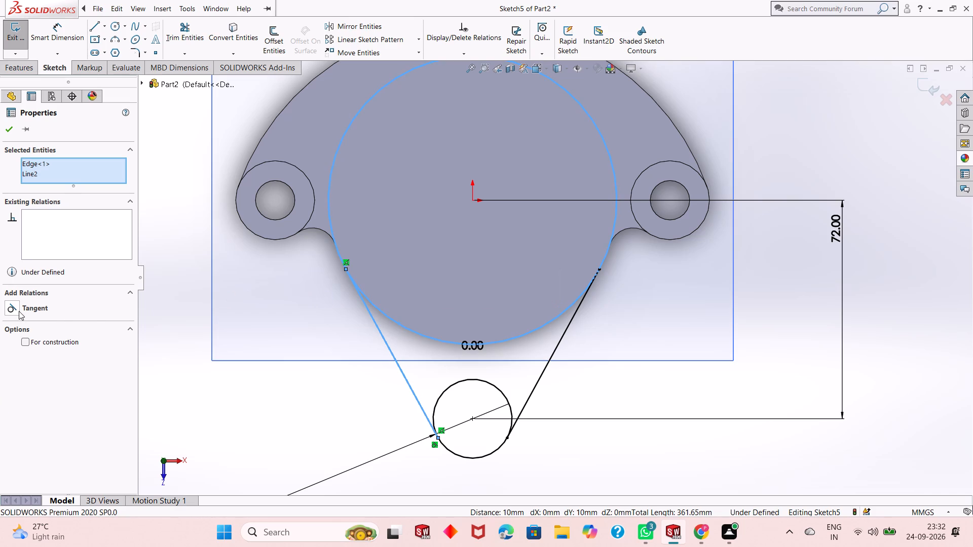
{"action": "left_click", "coordinate": [19, 311]}
{"action": "left_click", "coordinate": [9, 129]}
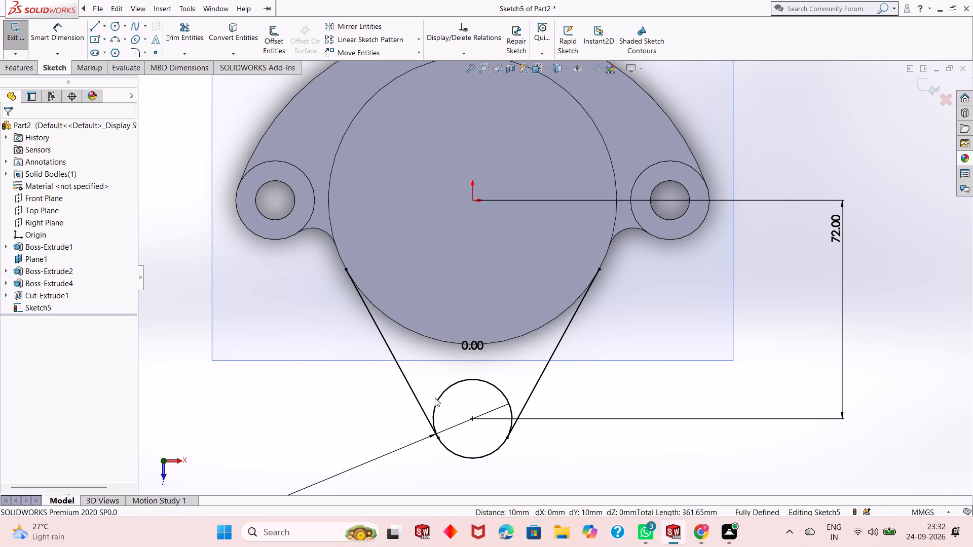
Trim away the upper part of the 26 mm circle between the two tangent lines, keeping the lower arc.
{"action": "scroll", "coordinate": [522, 432], "scroll_direction": "up", "scroll_amount": 1}
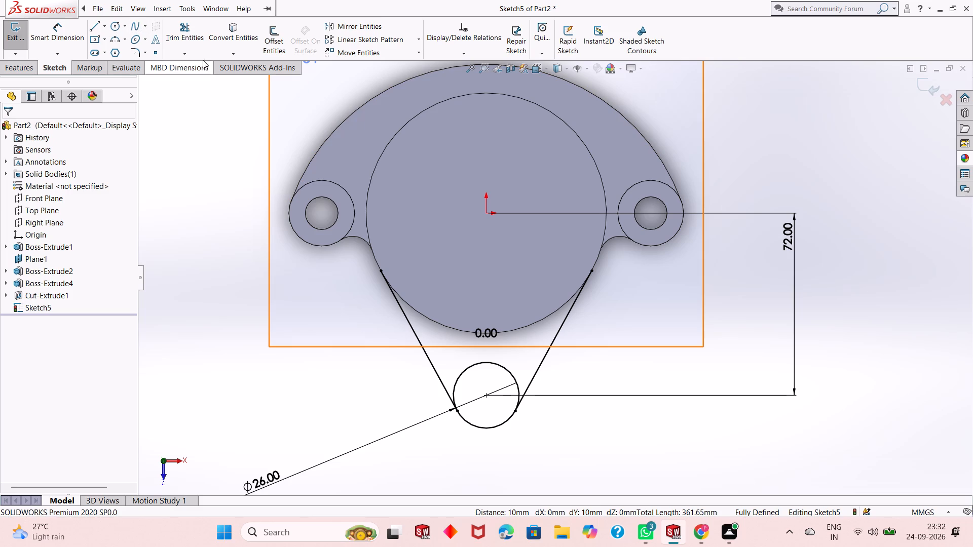
{"action": "left_click", "coordinate": [188, 41]}
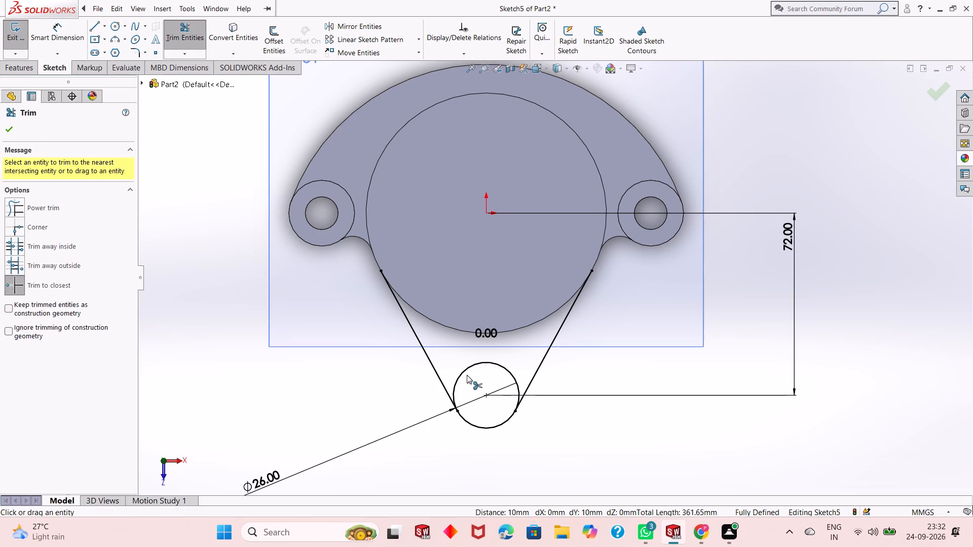
{"action": "left_click", "coordinate": [467, 368]}
{"action": "scroll", "coordinate": [512, 448], "scroll_direction": "up", "scroll_amount": 1}
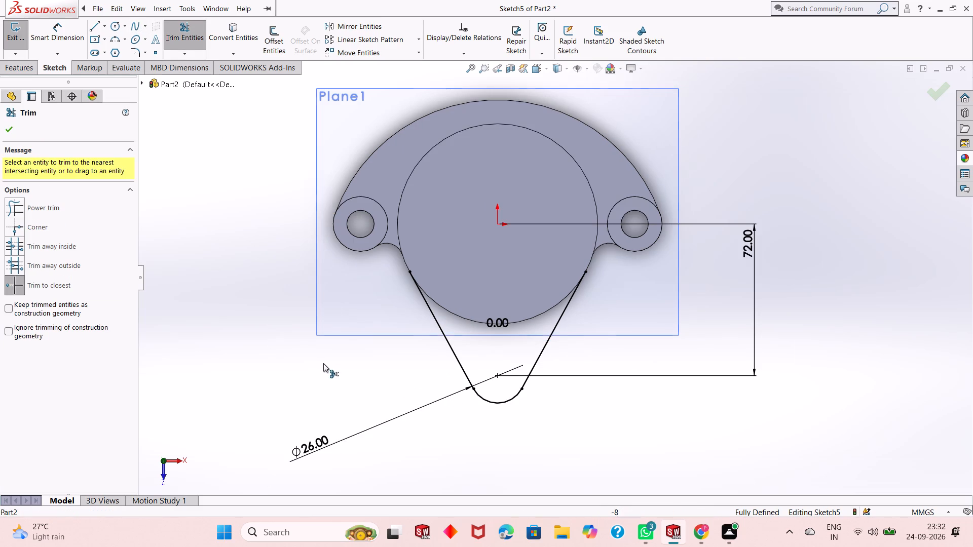
{"action": "right_click", "coordinate": [323, 364]}
{"action": "left_click", "coordinate": [348, 402]}
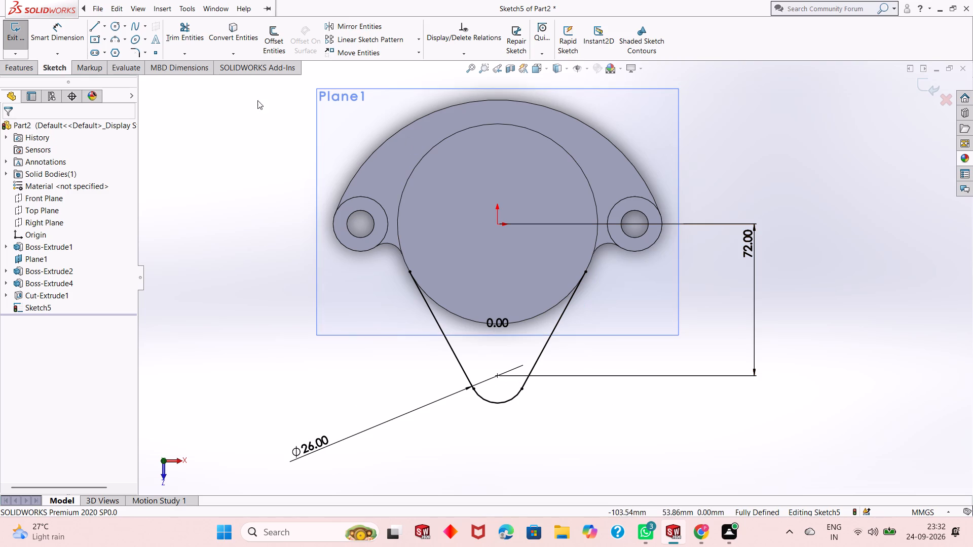
Close the profile with a three-point arc of 47.5 mm radius along the disc's lower edge, joining the upper ends of both lines.
{"action": "left_click", "coordinate": [115, 42]}
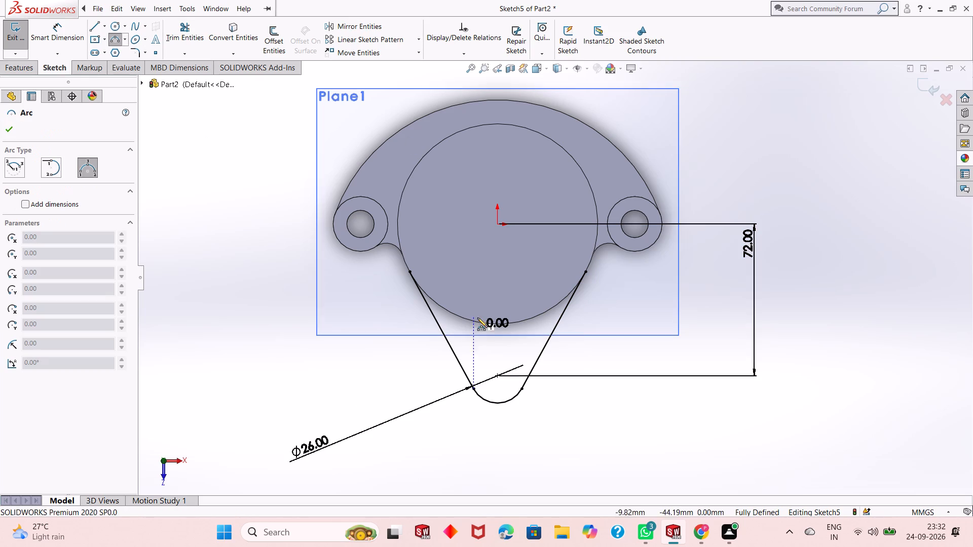
{"action": "left_click", "coordinate": [410, 271]}
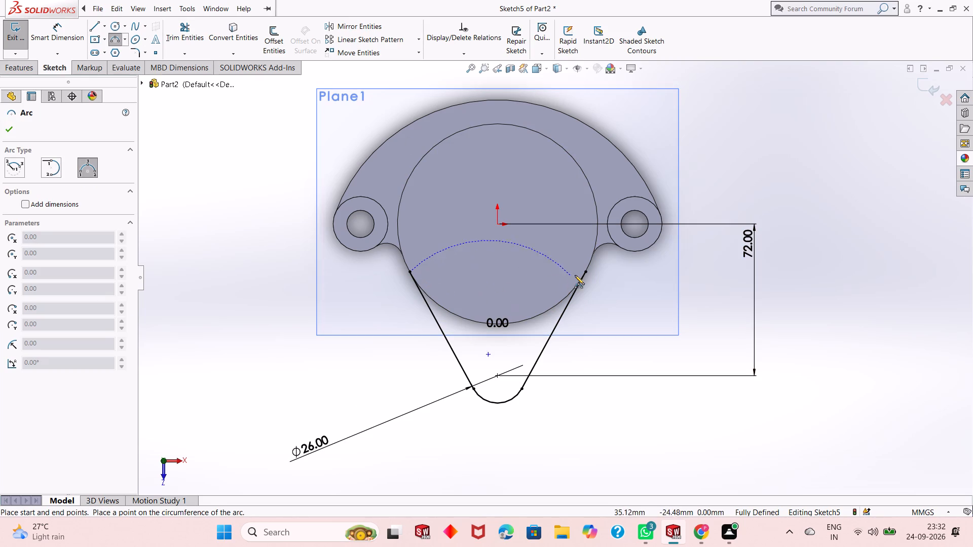
{"action": "left_click", "coordinate": [584, 273]}
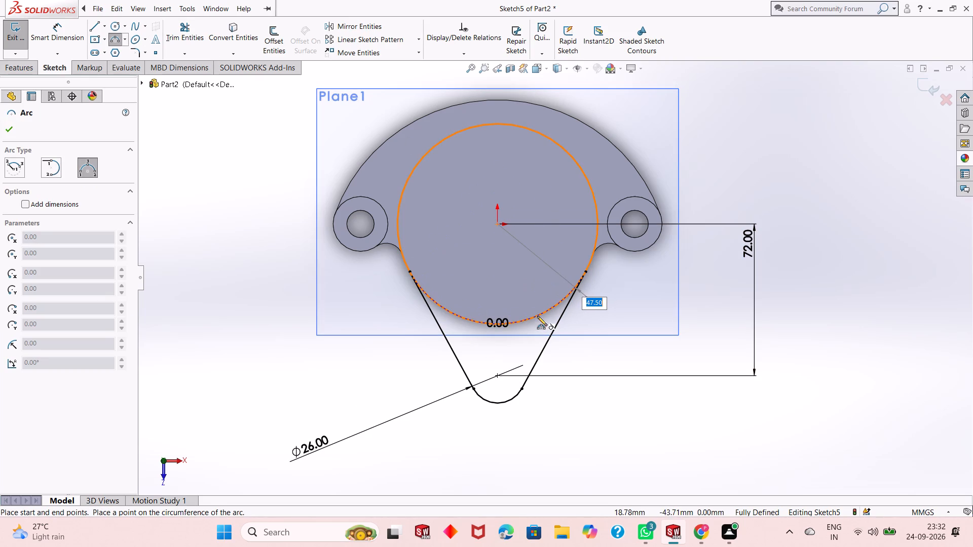
{"action": "left_click", "coordinate": [537, 316]}
{"action": "right_click", "coordinate": [216, 305]}
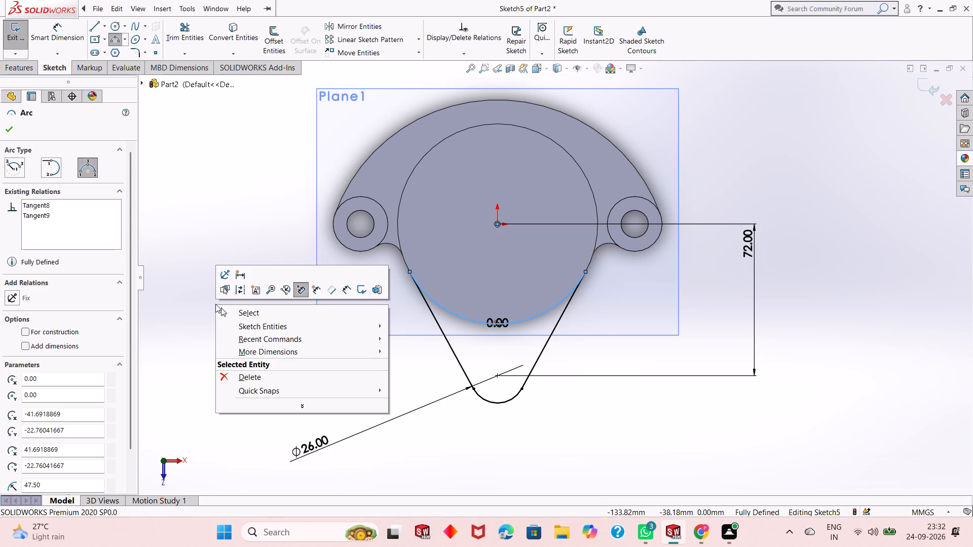
{"action": "left_click", "coordinate": [234, 314]}
{"action": "scroll", "coordinate": [476, 283], "scroll_direction": "up", "scroll_amount": 1}
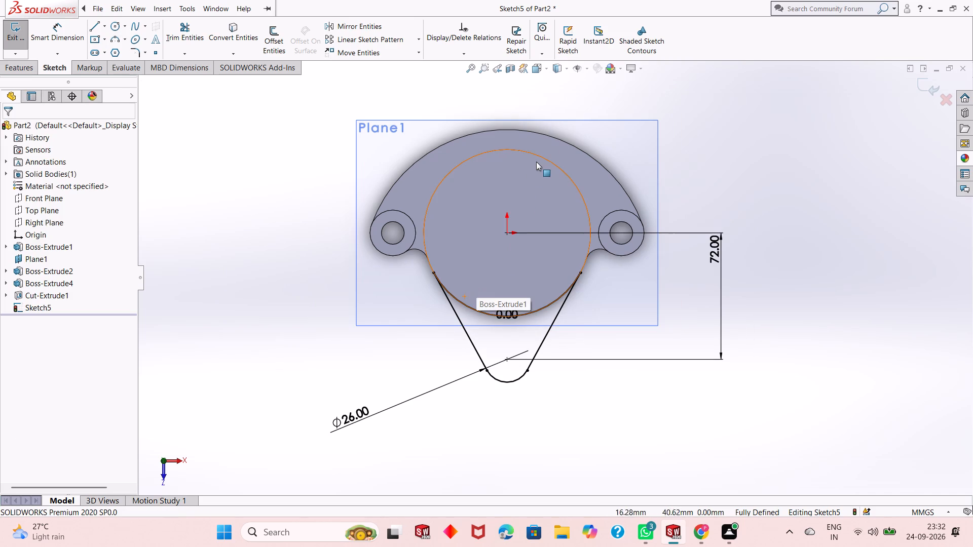
Extrude the closed arm profile as a boss, Mid Plane, 12 mm deep, merged with the body.
{"action": "middle_click_drag", "start_coordinate": [551, 292], "coordinate": [550, 196]}
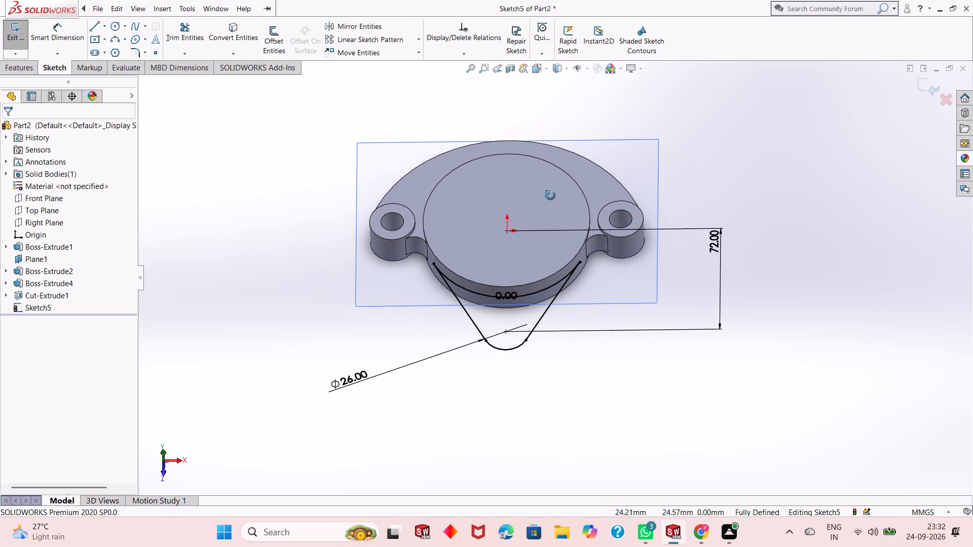
{"action": "middle_click_drag", "start_coordinate": [550, 196], "coordinate": [542, 291]}
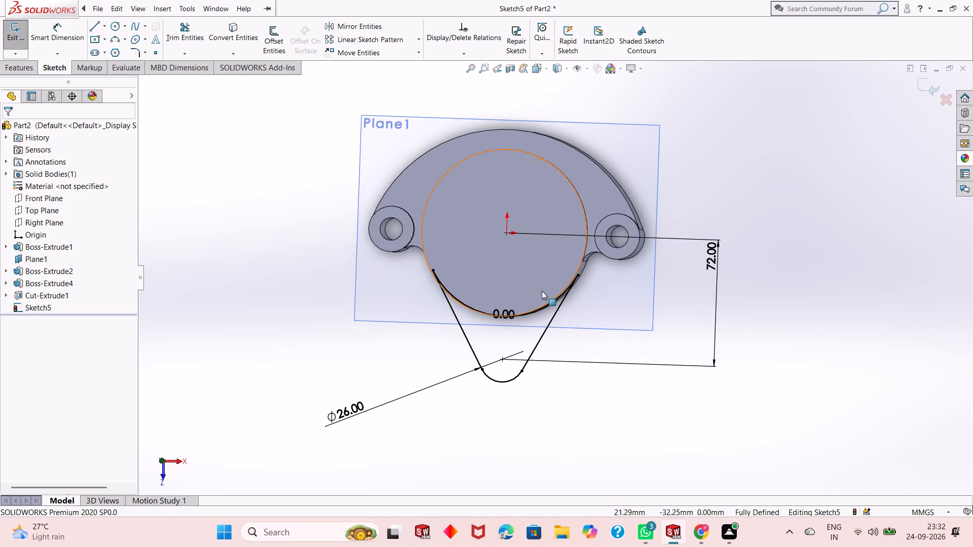
{"action": "middle_click_drag", "start_coordinate": [542, 292], "coordinate": [662, 232]}
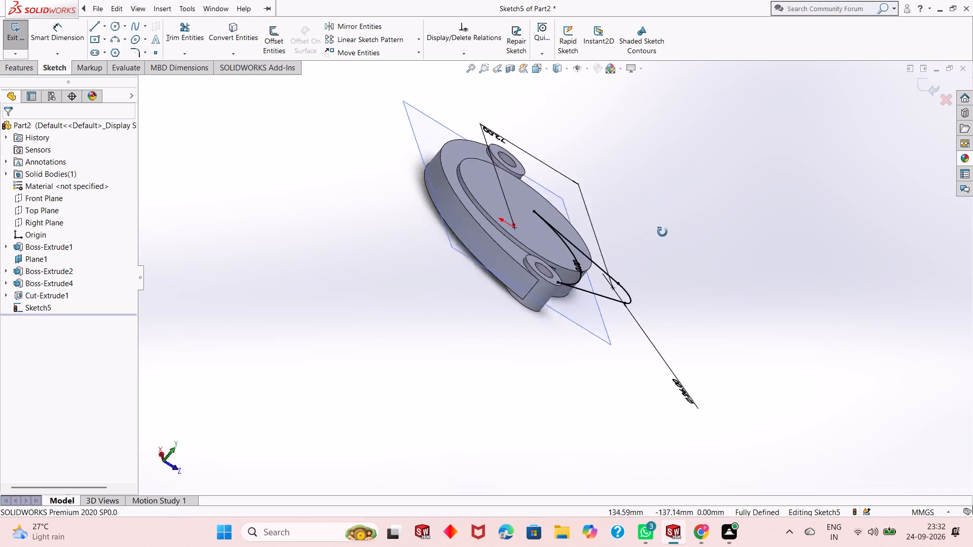
{"action": "middle_click_drag", "start_coordinate": [662, 232], "coordinate": [608, 207]}
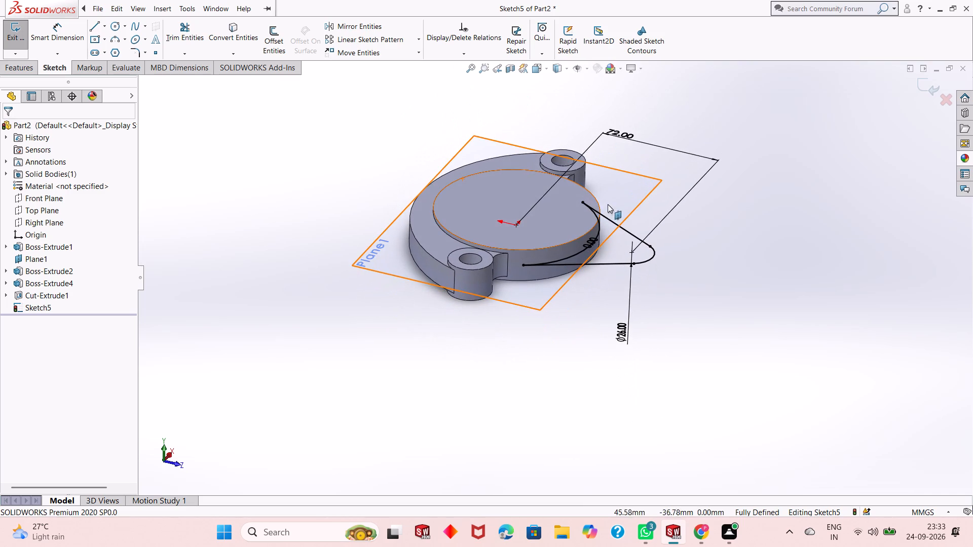
{"action": "left_click", "coordinate": [9, 69]}
{"action": "left_click", "coordinate": [13, 56]}
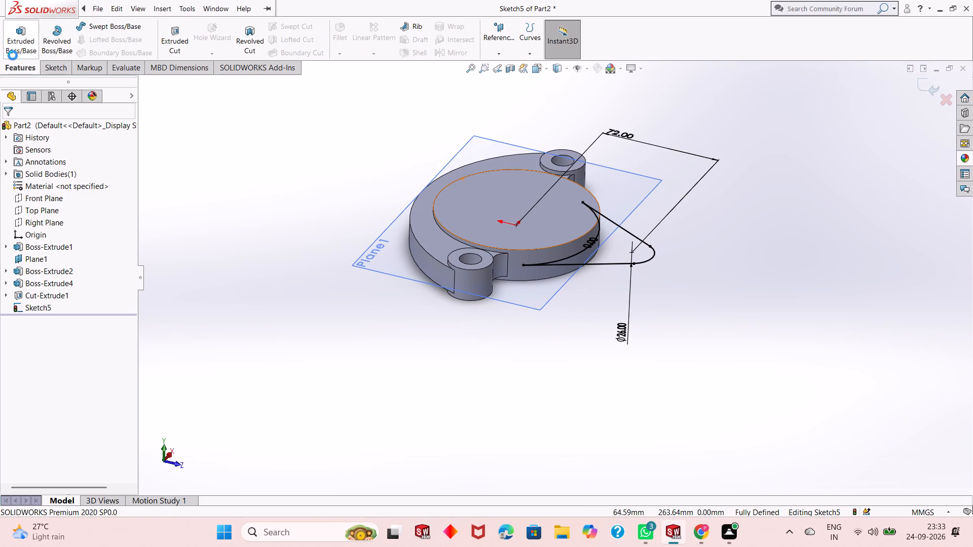
{"action": "left_click", "coordinate": [64, 199]}
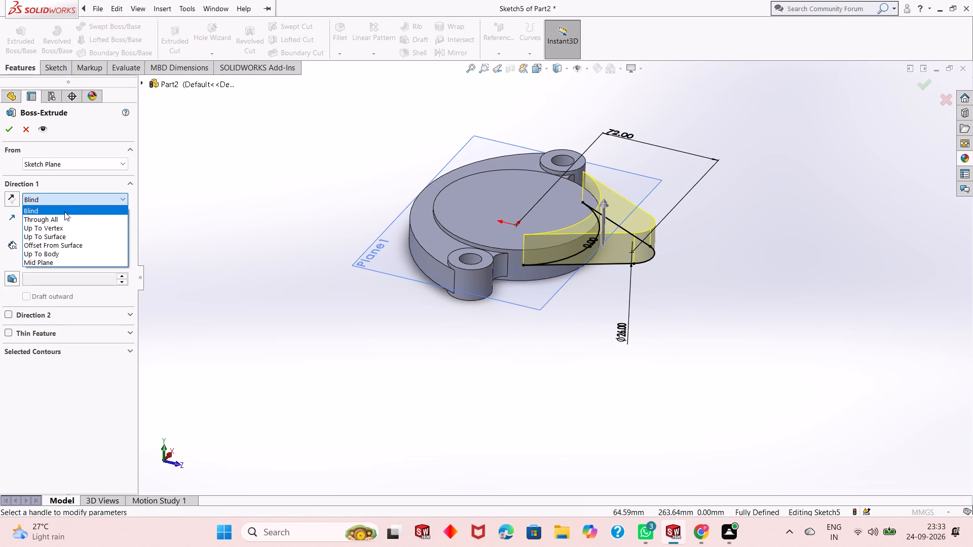
{"action": "left_click", "coordinate": [67, 262]}
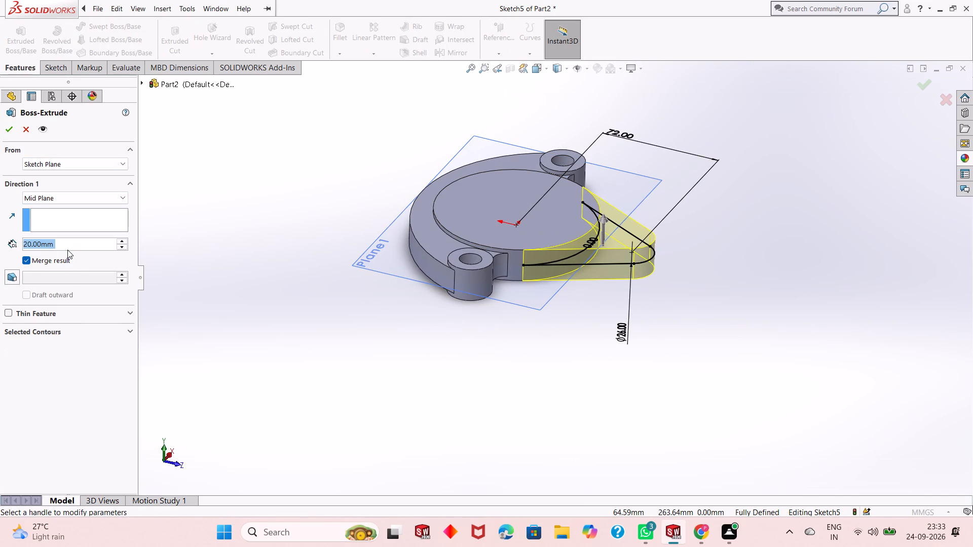
{"action": "type", "text": "12"}
{"action": "key", "text": "Return"}
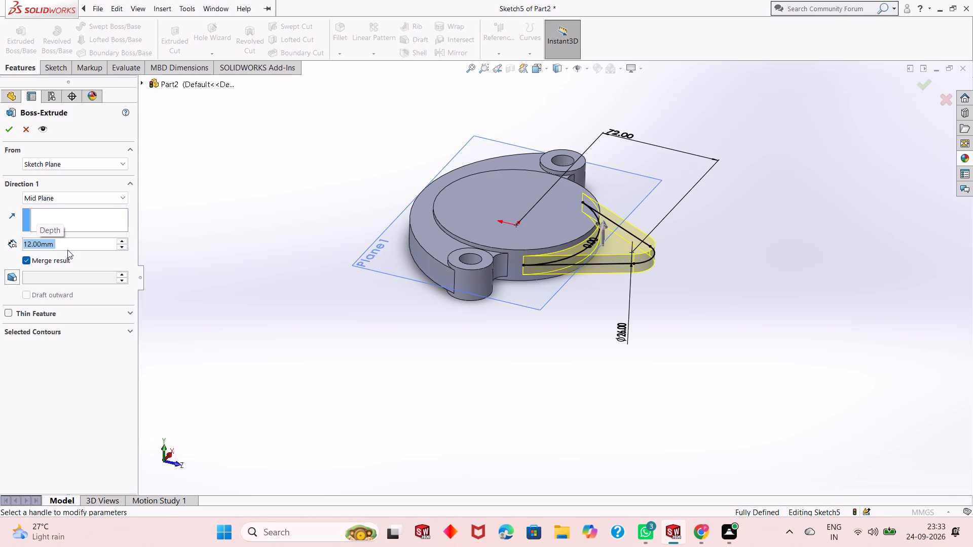
{"action": "left_click", "coordinate": [8, 132]}
Examine the extruded arm and how it joins the disc from close up and at an angle.
{"action": "scroll", "coordinate": [619, 297], "scroll_direction": "down", "scroll_amount": 2}
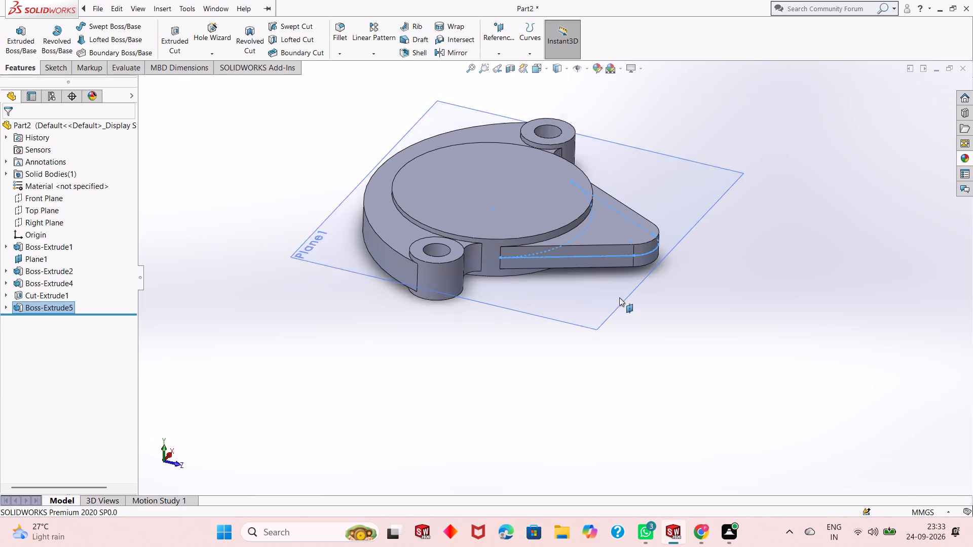
{"action": "scroll", "coordinate": [619, 297], "scroll_direction": "down", "scroll_amount": 1}
{"action": "left_click", "coordinate": [654, 306]}
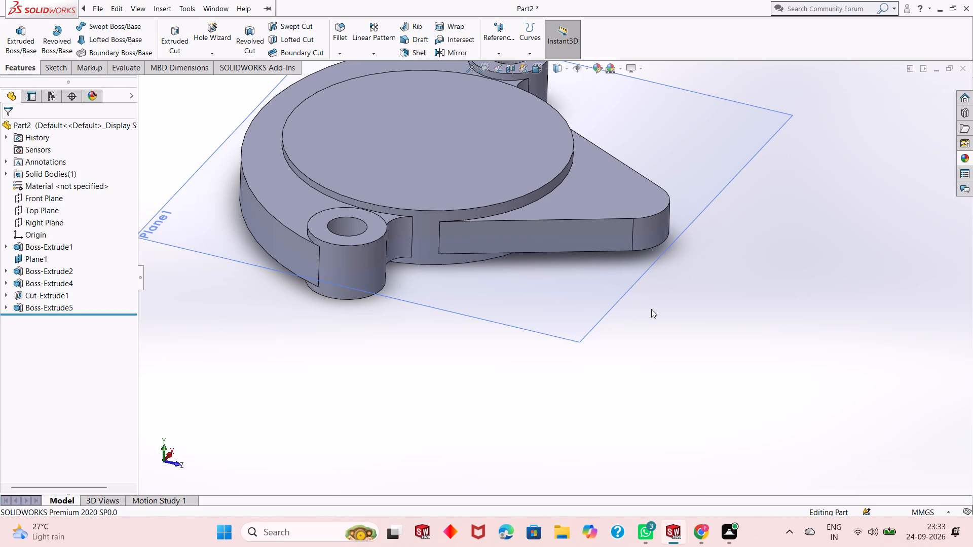
{"action": "scroll", "coordinate": [575, 312], "scroll_direction": "up", "scroll_amount": 1}
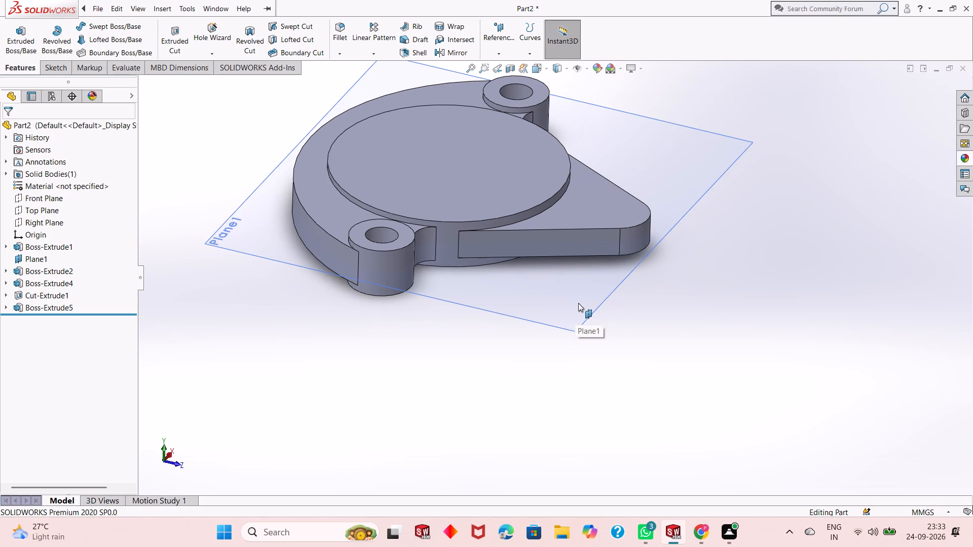
{"action": "scroll", "coordinate": [578, 299], "scroll_direction": "down", "scroll_amount": 1}
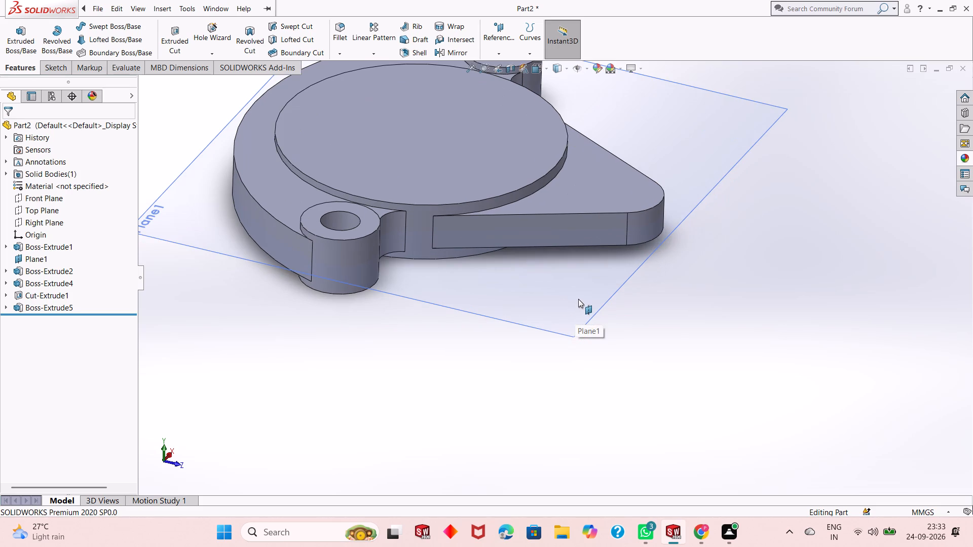
{"action": "scroll", "coordinate": [578, 299], "scroll_direction": "down", "scroll_amount": 1}
{"action": "scroll", "coordinate": [578, 299], "scroll_direction": "up", "scroll_amount": 1}
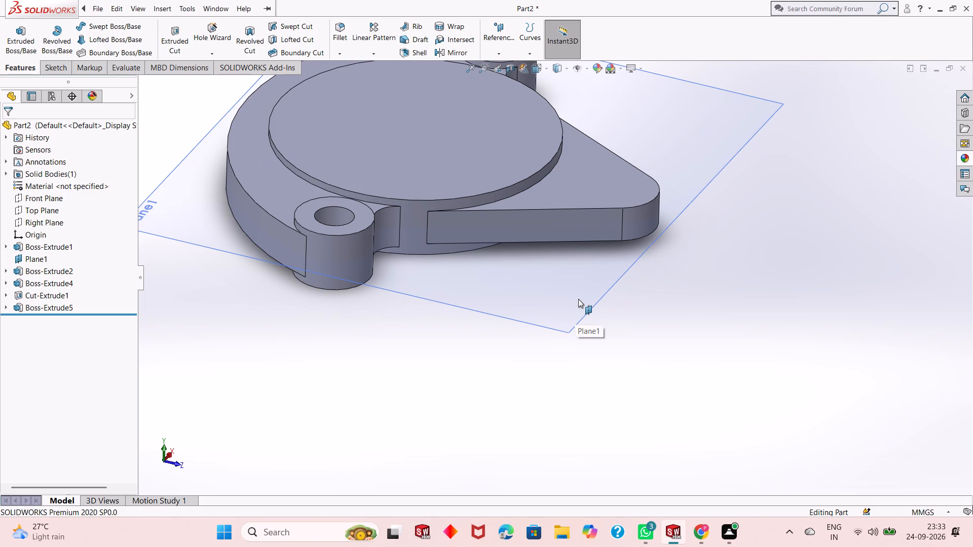
{"action": "scroll", "coordinate": [578, 298], "scroll_direction": "up", "scroll_amount": 1}
{"action": "middle_click_drag", "start_coordinate": [657, 265], "coordinate": [645, 359]}
{"action": "scroll", "coordinate": [645, 359], "scroll_direction": "up", "scroll_amount": 1}
Start a sketch on Plane1 and draw a circle about 22.8 mm in diameter, centred on the arm's rounded end.
{"action": "right_click", "coordinate": [634, 164]}
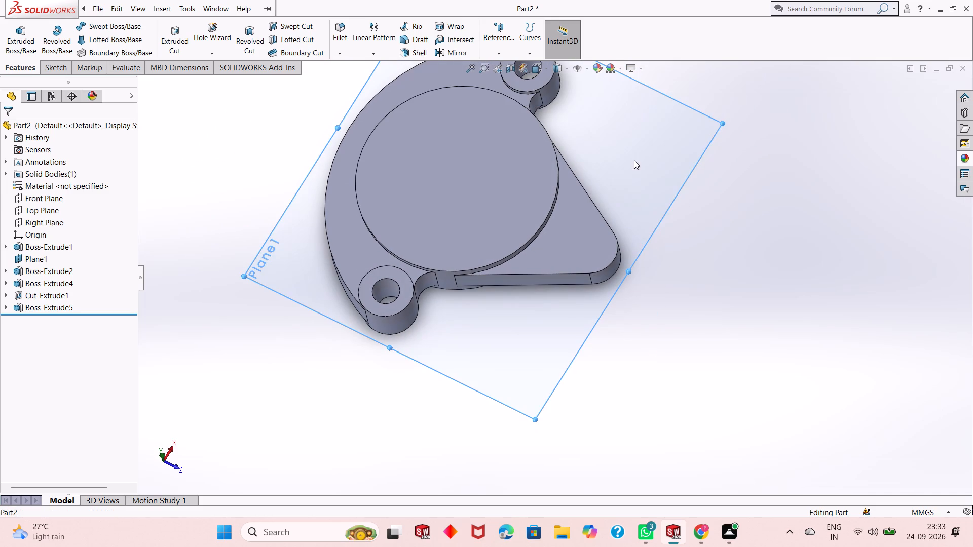
{"action": "left_click", "coordinate": [654, 154]}
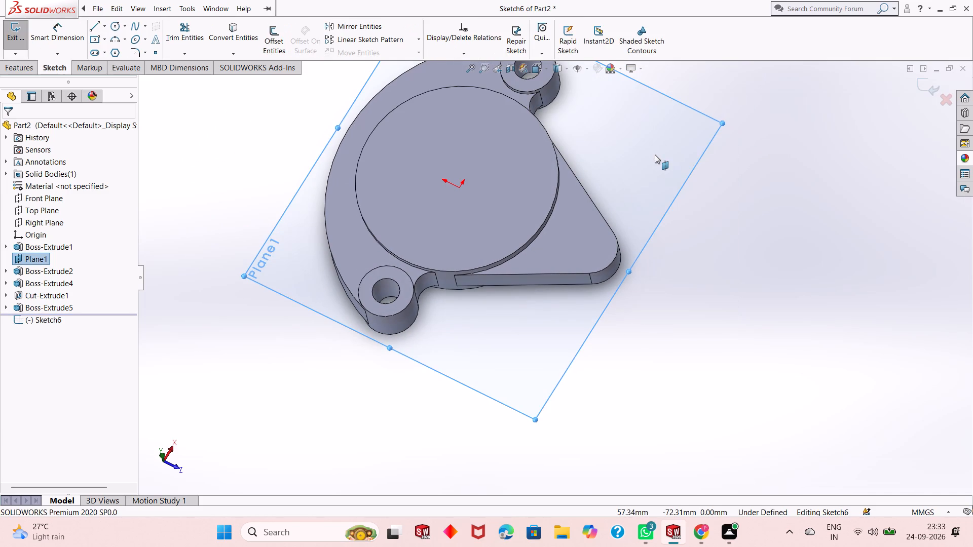
{"action": "key", "text": "ctrl+8"}
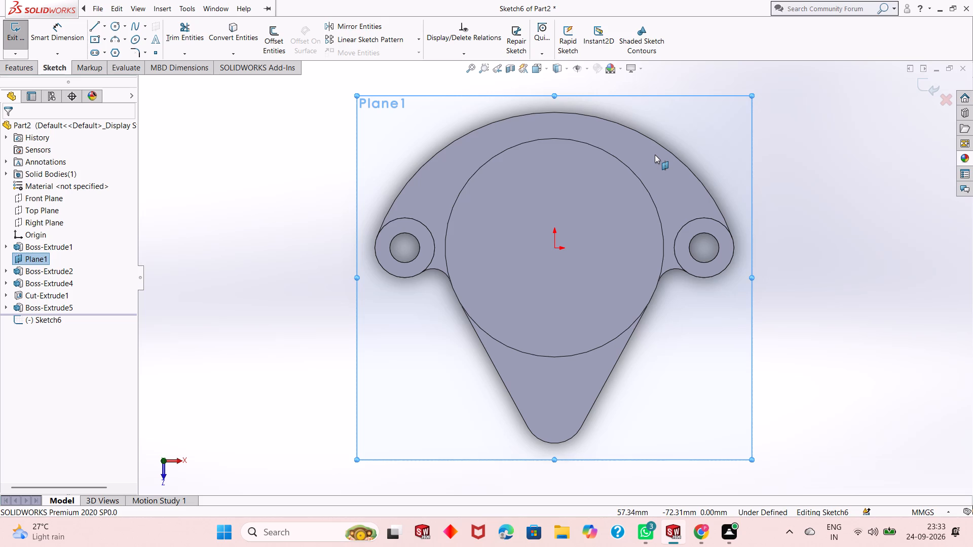
{"action": "key", "text": "Escape"}
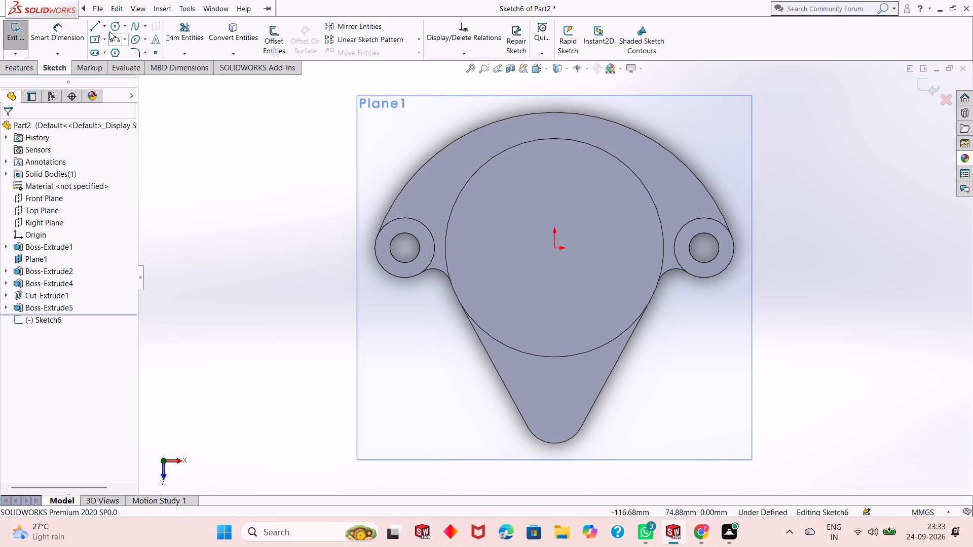
{"action": "left_click", "coordinate": [113, 26]}
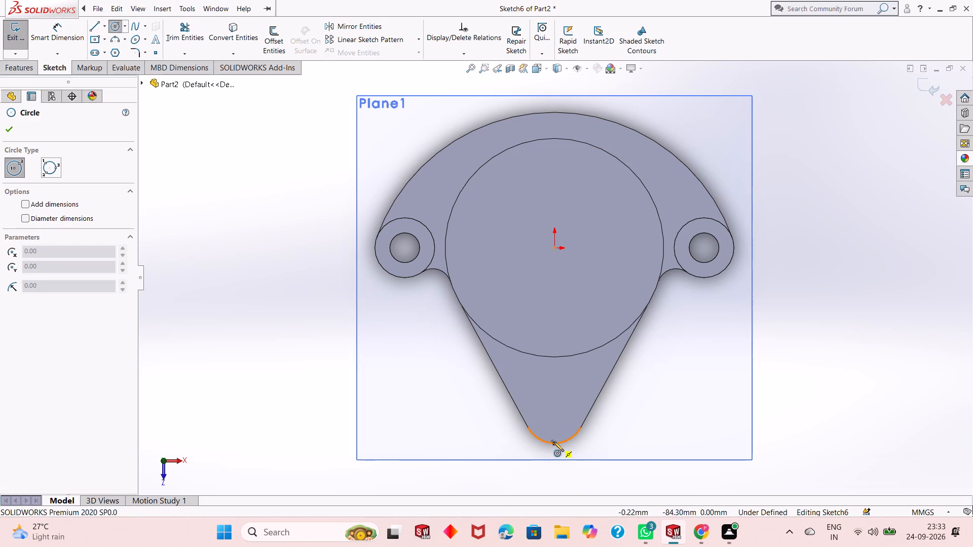
{"action": "left_click", "coordinate": [554, 412]}
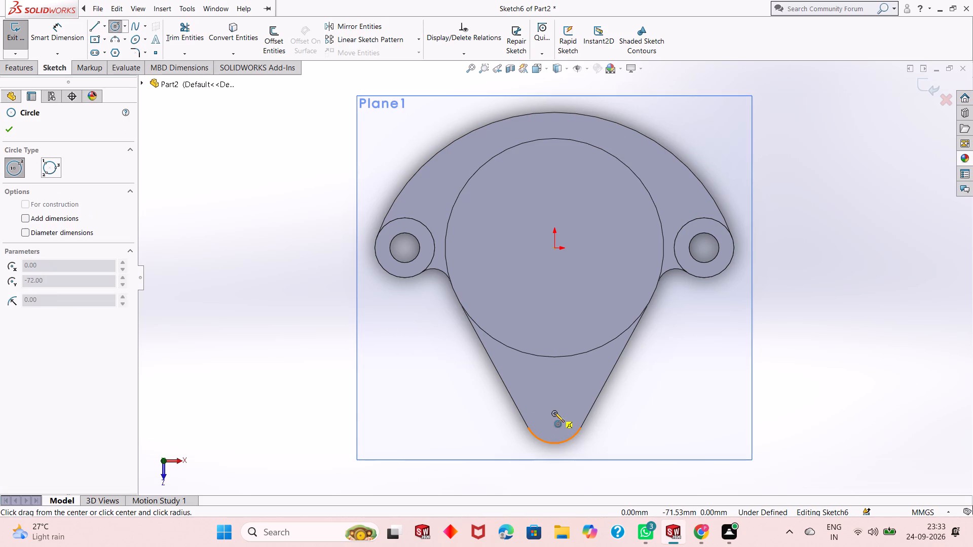
{"action": "left_click", "coordinate": [572, 394]}
{"action": "right_click", "coordinate": [230, 314]}
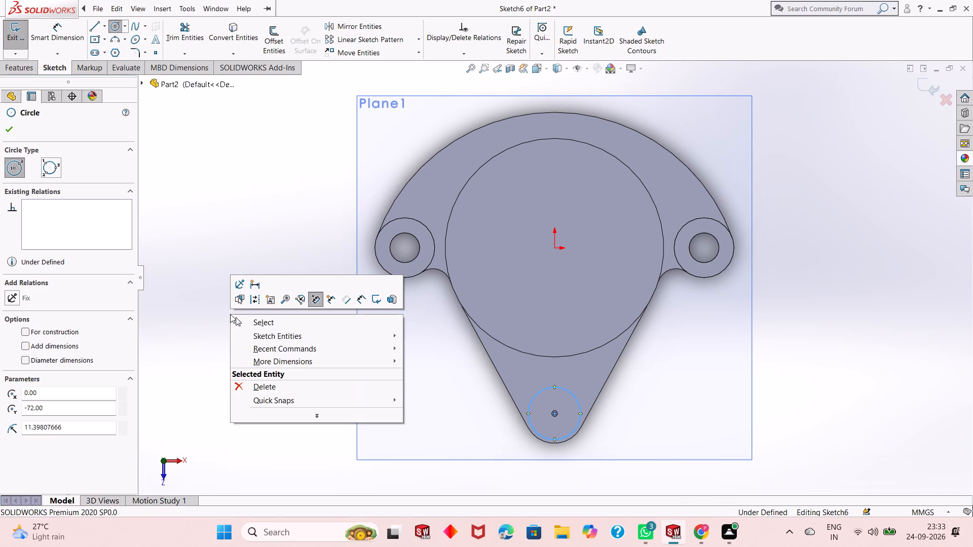
{"action": "left_click", "coordinate": [236, 320]}
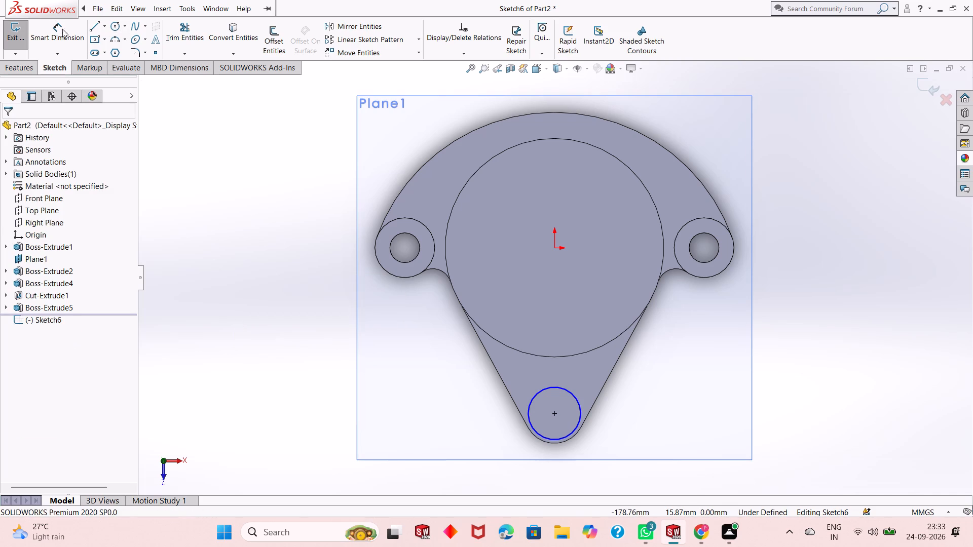
Dimension the circle at the arm's rounded end to a diameter of 26 mm.
{"action": "left_click", "coordinate": [62, 36]}
{"action": "scroll", "coordinate": [507, 340], "scroll_direction": "up", "scroll_amount": 2}
{"action": "scroll", "coordinate": [592, 443], "scroll_direction": "down", "scroll_amount": 3}
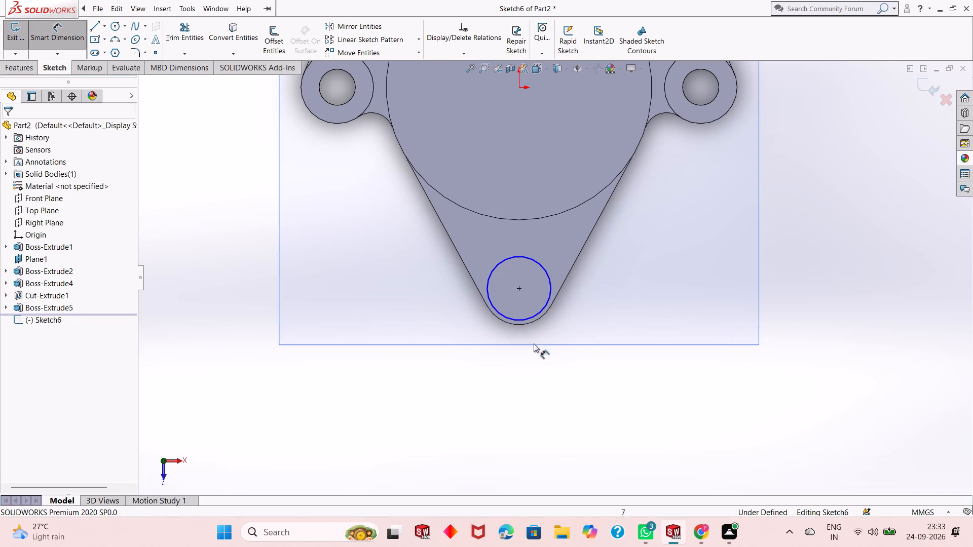
{"action": "left_click", "coordinate": [520, 321]}
{"action": "left_click", "coordinate": [473, 416]}
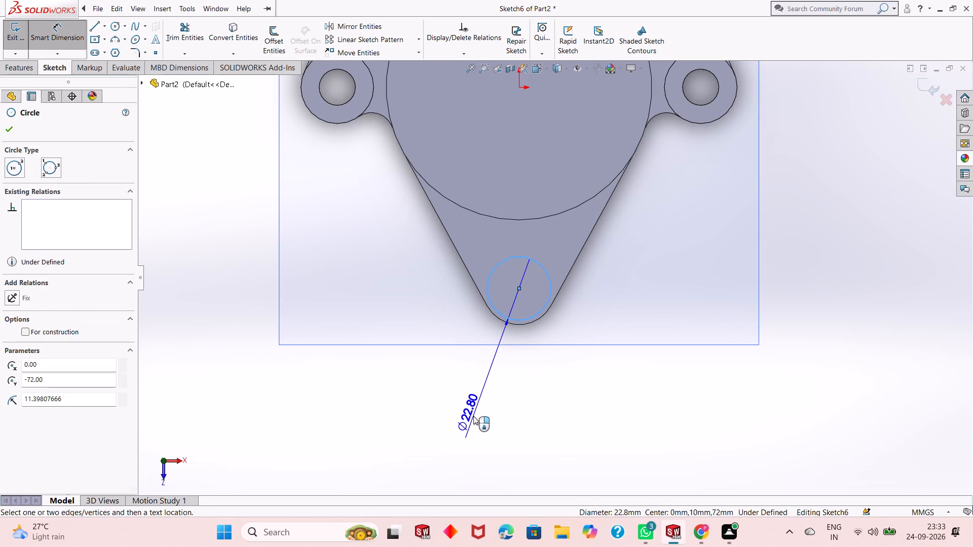
{"action": "type", "text": "26"}
{"action": "key", "text": "Return"}
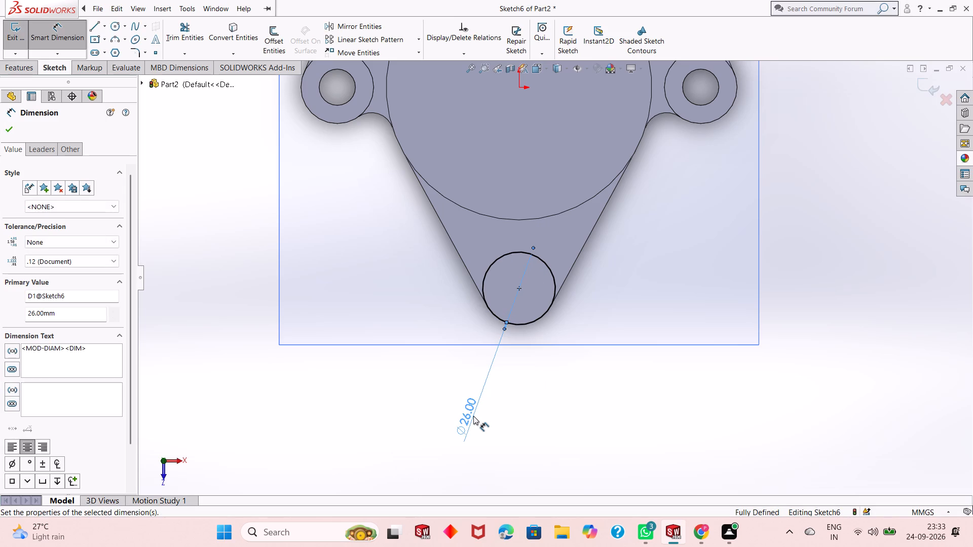
{"action": "left_click", "coordinate": [14, 131]}
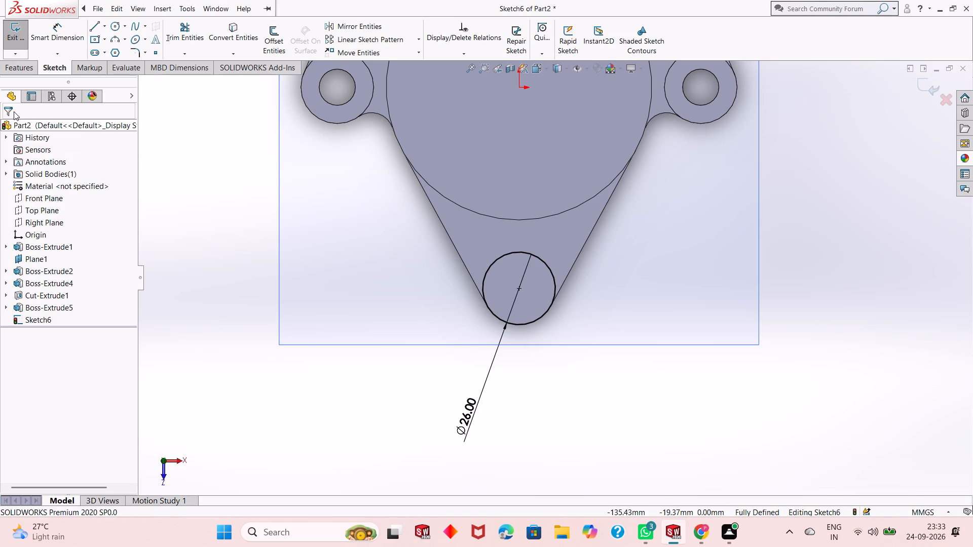
Extrude the 26 mm circle as a boss, Mid Plane, 20 mm deep, merged with the body.
{"action": "left_click", "coordinate": [35, 69]}
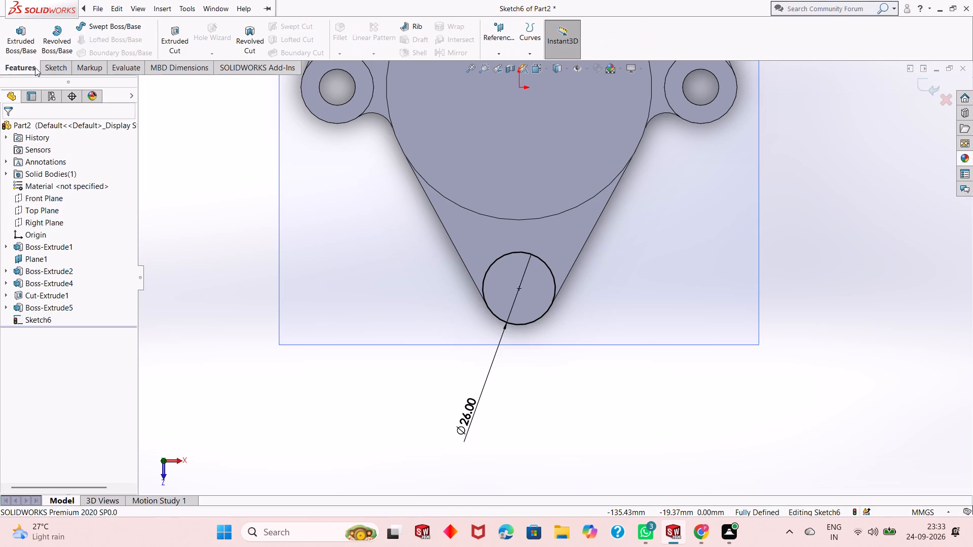
{"action": "left_click", "coordinate": [43, 67]}
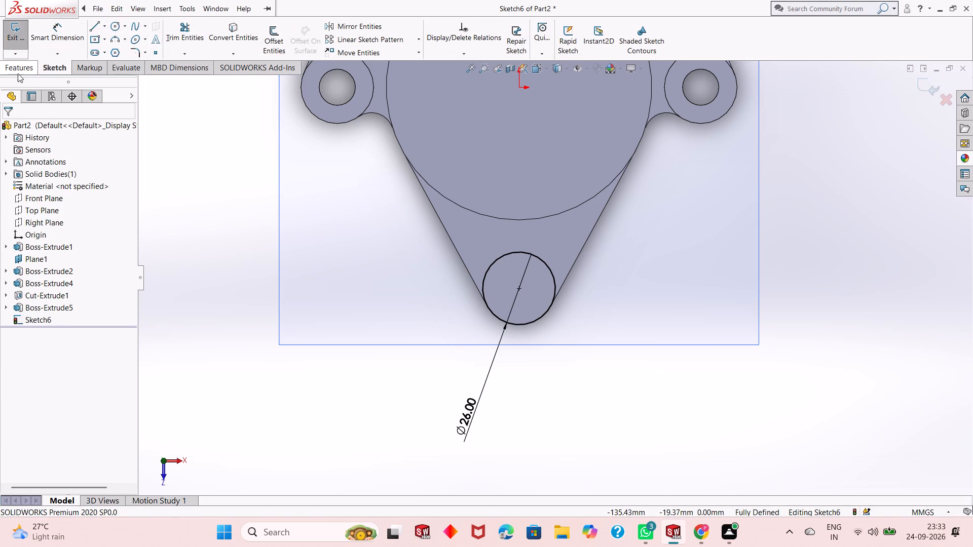
{"action": "left_click", "coordinate": [16, 68]}
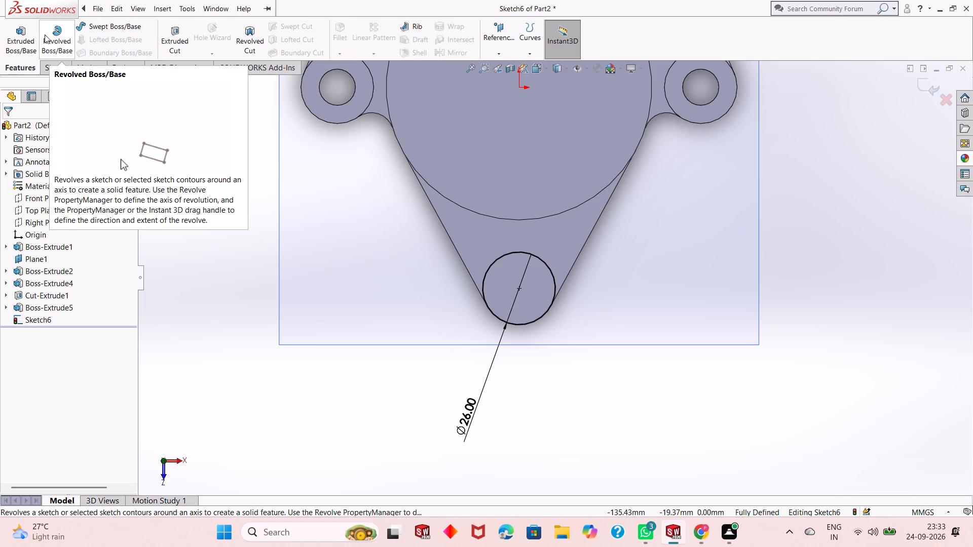
{"action": "left_click", "coordinate": [14, 44]}
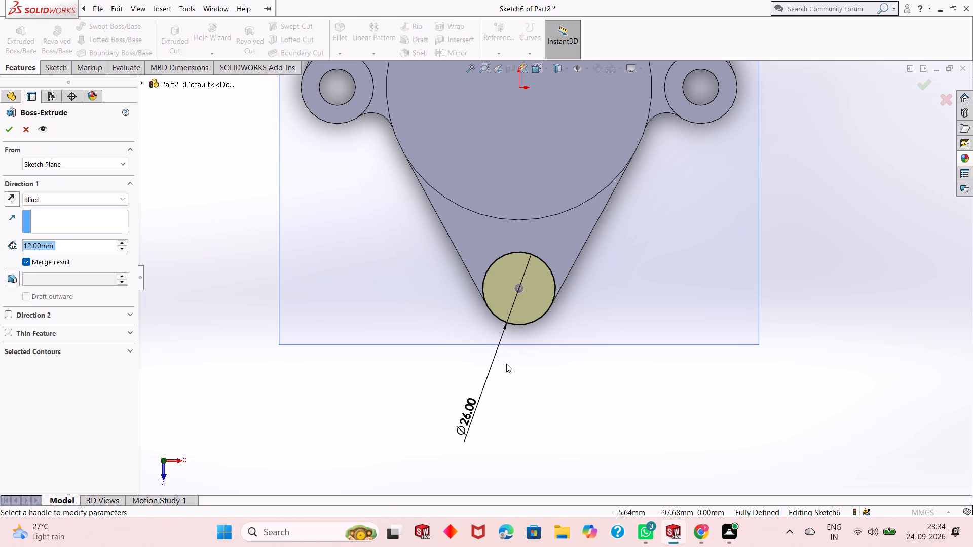
{"action": "middle_click_drag", "start_coordinate": [533, 379], "coordinate": [541, 236]}
{"action": "scroll", "coordinate": [490, 280], "scroll_direction": "up", "scroll_amount": 1}
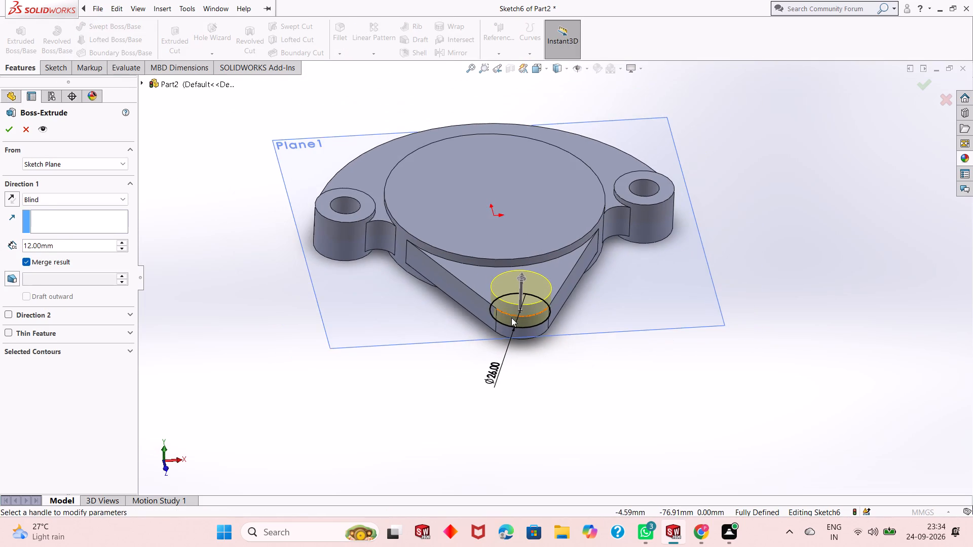
{"action": "scroll", "coordinate": [511, 318], "scroll_direction": "down", "scroll_amount": 3}
{"action": "left_click", "coordinate": [41, 200]}
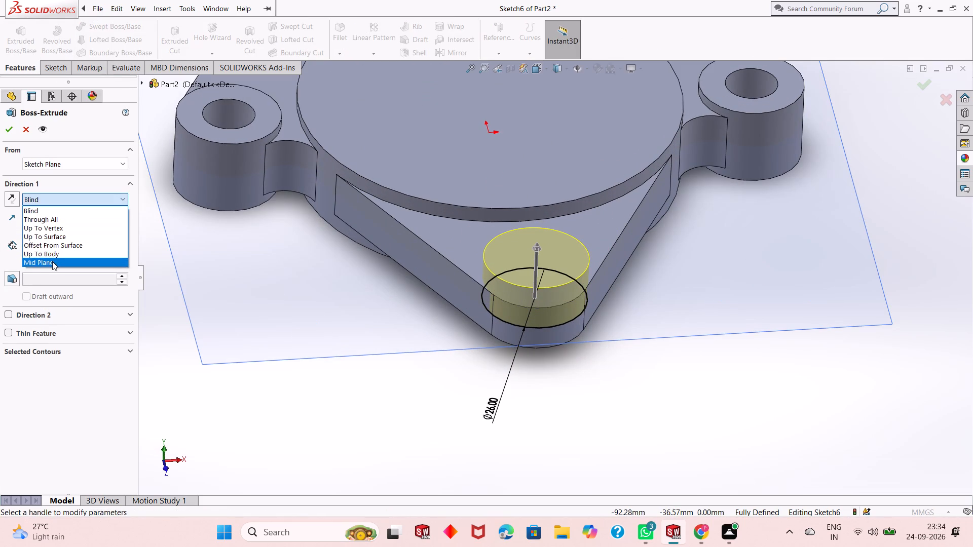
{"action": "left_click", "coordinate": [52, 261]}
{"action": "type", "text": "20"}
{"action": "key", "text": "Return"}
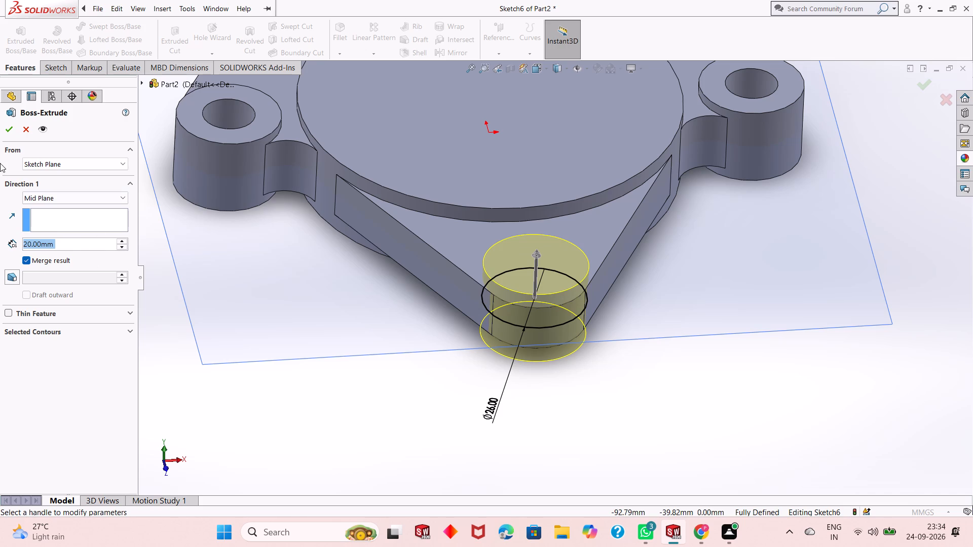
{"action": "left_click", "coordinate": [5, 133]}
Examine the new arm-end boss from several angles and review its extrusion settings.
{"action": "middle_click_drag", "start_coordinate": [415, 310], "coordinate": [434, 272]}
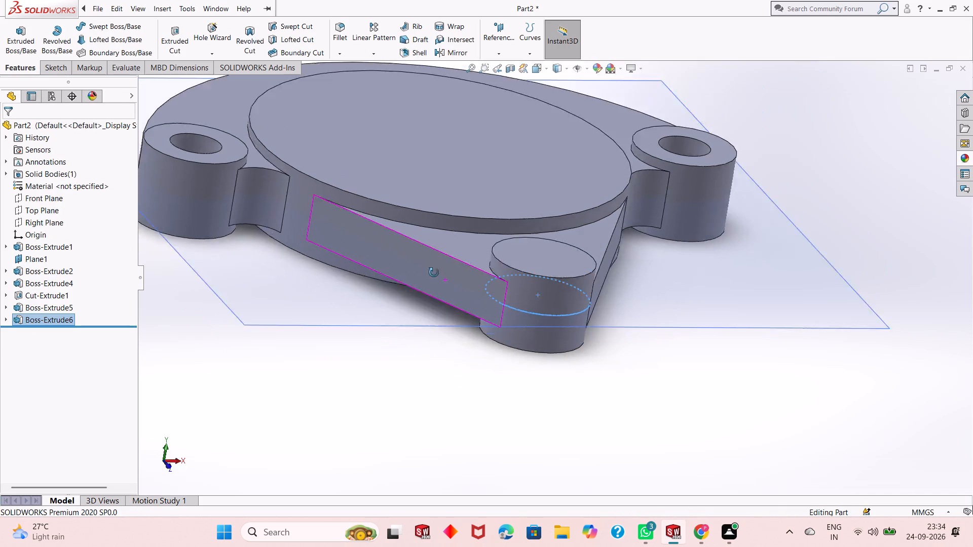
{"action": "middle_click_drag", "start_coordinate": [434, 272], "coordinate": [476, 301]}
{"action": "left_click", "coordinate": [550, 378]}
{"action": "scroll", "coordinate": [521, 344], "scroll_direction": "up", "scroll_amount": 3}
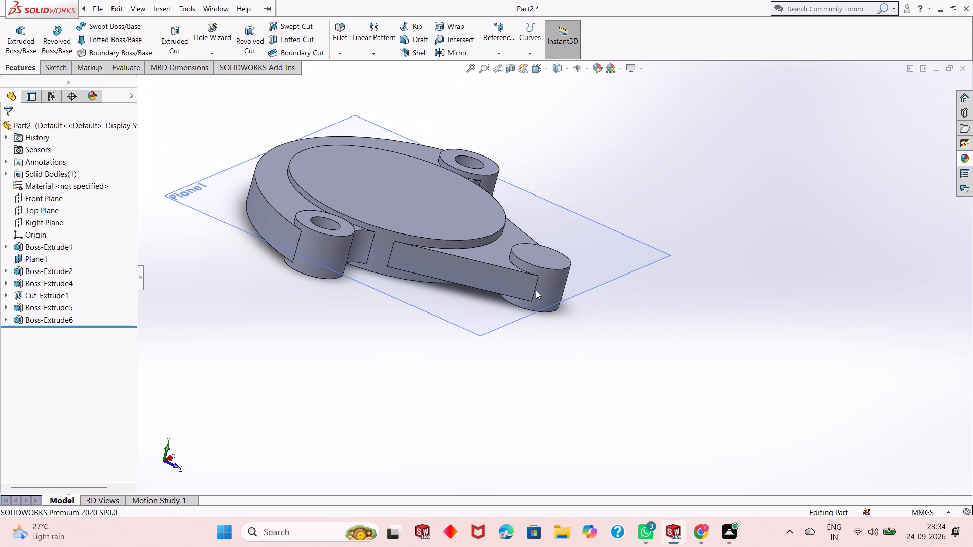
{"action": "middle_click_drag", "start_coordinate": [551, 290], "coordinate": [537, 294]}
{"action": "left_click", "coordinate": [61, 318]}
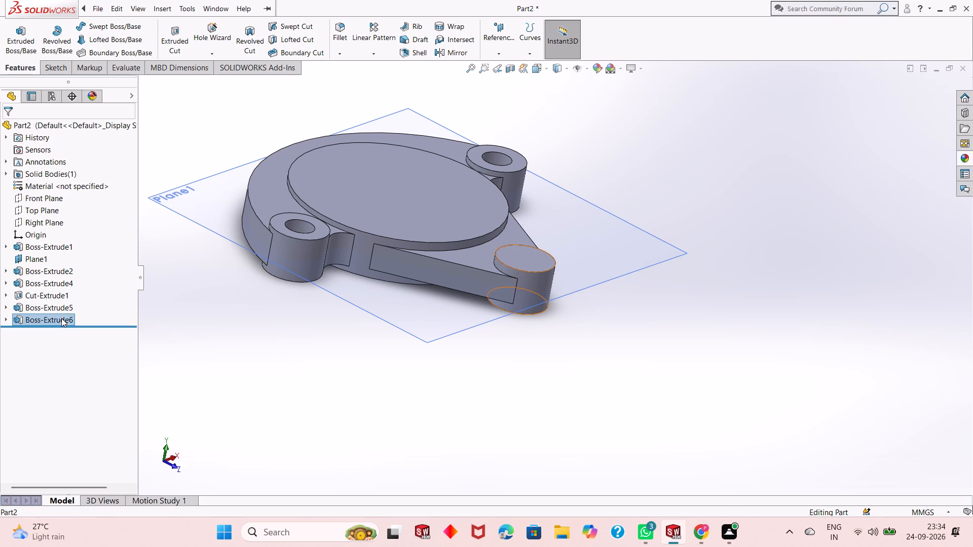
{"action": "left_click", "coordinate": [66, 291]}
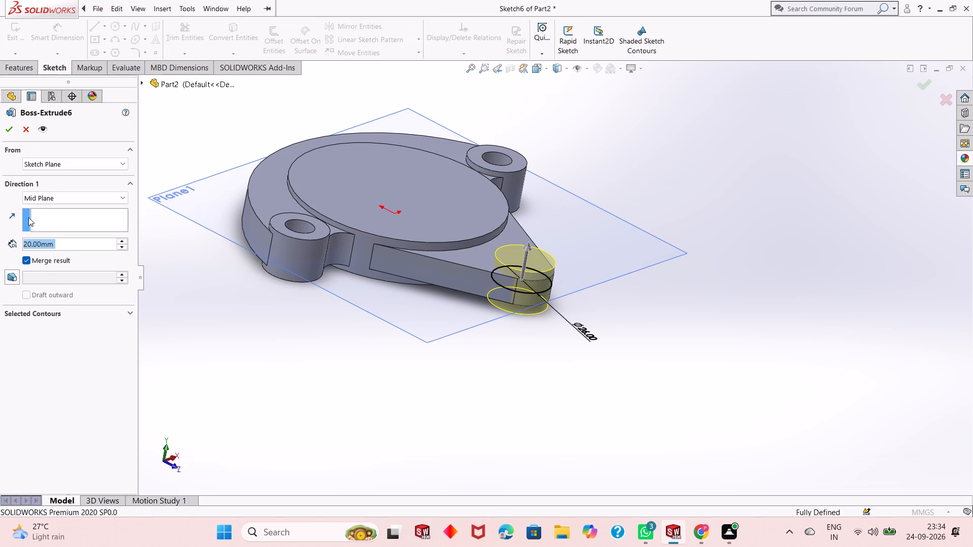
{"action": "left_click", "coordinate": [8, 129]}
{"action": "middle_click_drag", "start_coordinate": [428, 369], "coordinate": [465, 368]}
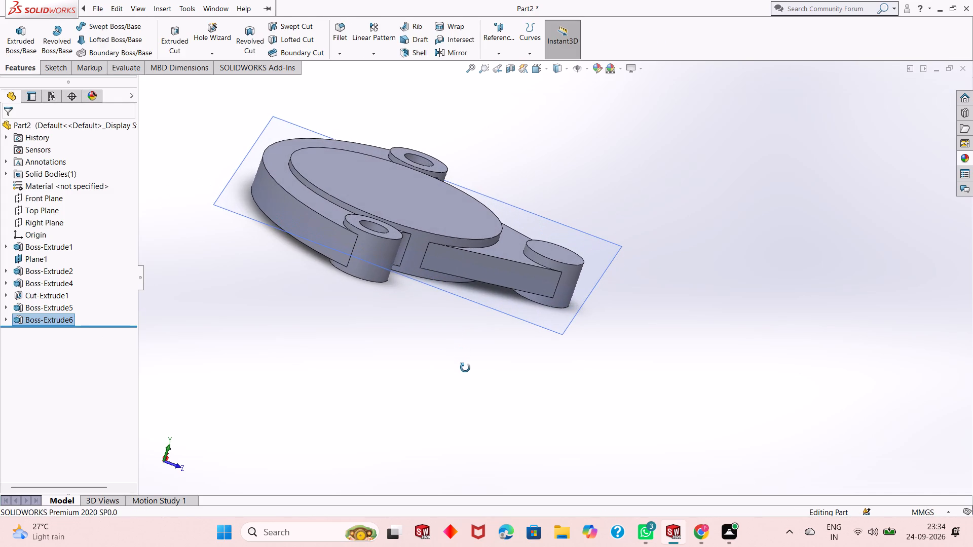
{"action": "middle_click_drag", "start_coordinate": [465, 368], "coordinate": [399, 349]}
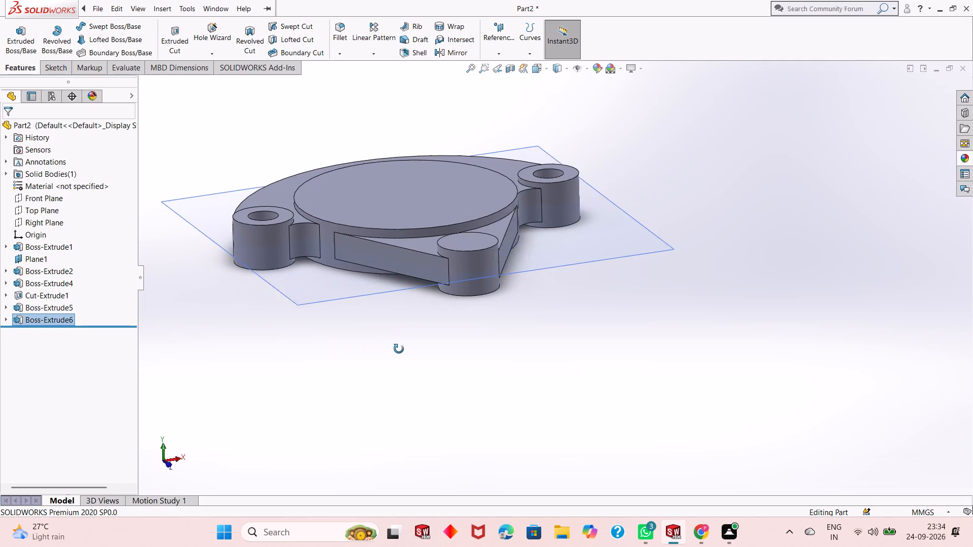
{"action": "middle_click_drag", "start_coordinate": [399, 349], "coordinate": [402, 349]}
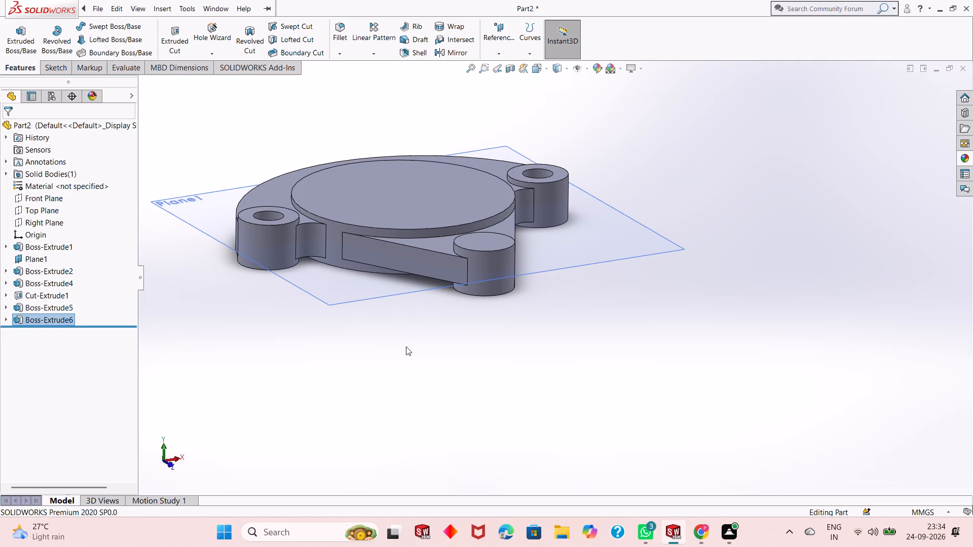
{"action": "scroll", "coordinate": [409, 302], "scroll_direction": "down", "scroll_amount": 2}
{"action": "scroll", "coordinate": [405, 305], "scroll_direction": "up", "scroll_amount": 3}
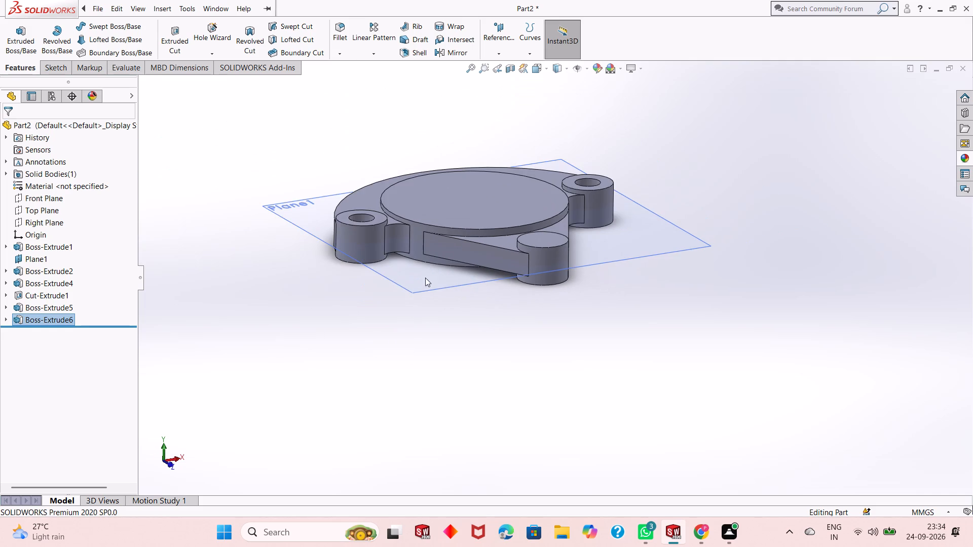
Start a sketch on the arm-end boss's top face and draw a concentric circle about 11.8 mm in diameter.
{"action": "middle_click_drag", "start_coordinate": [597, 281], "coordinate": [584, 344]}
{"action": "left_click", "coordinate": [526, 287]}
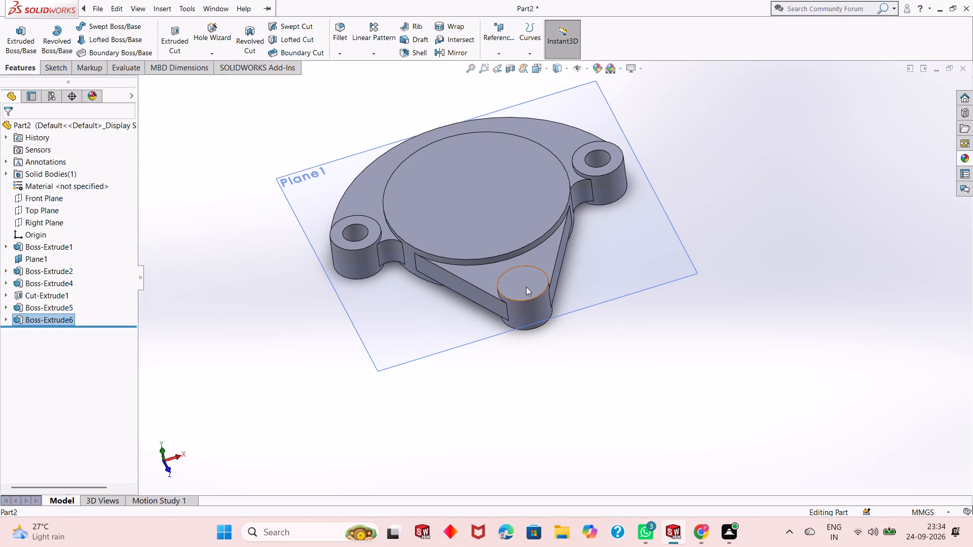
{"action": "left_click", "coordinate": [573, 262]}
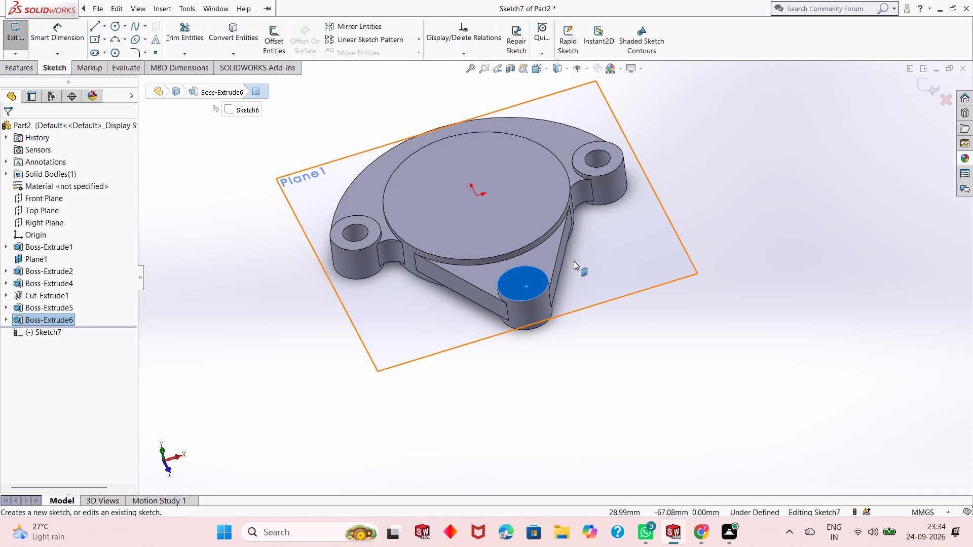
{"action": "key", "text": "ctrl+8"}
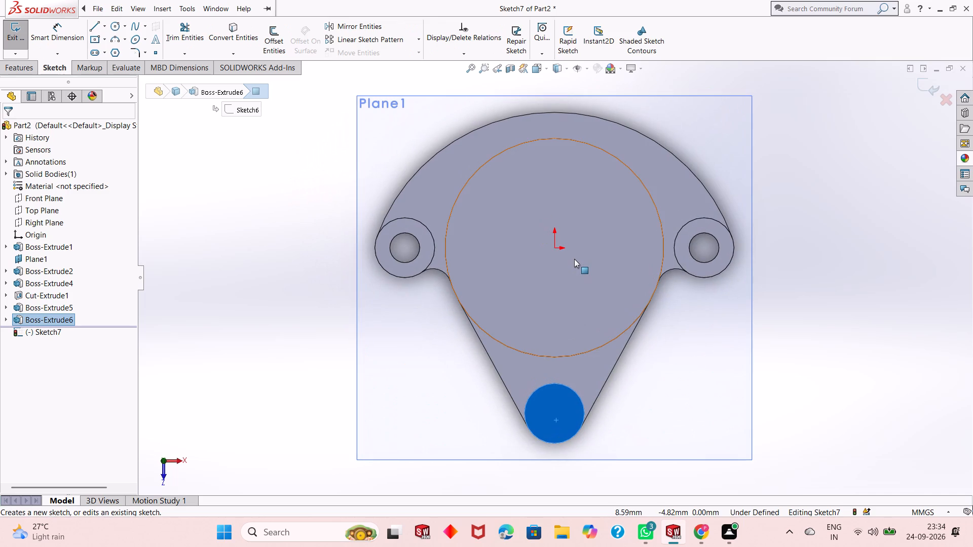
{"action": "key", "text": "Escape"}
{"action": "scroll", "coordinate": [564, 345], "scroll_direction": "up", "scroll_amount": 1}
{"action": "scroll", "coordinate": [555, 444], "scroll_direction": "down", "scroll_amount": 2}
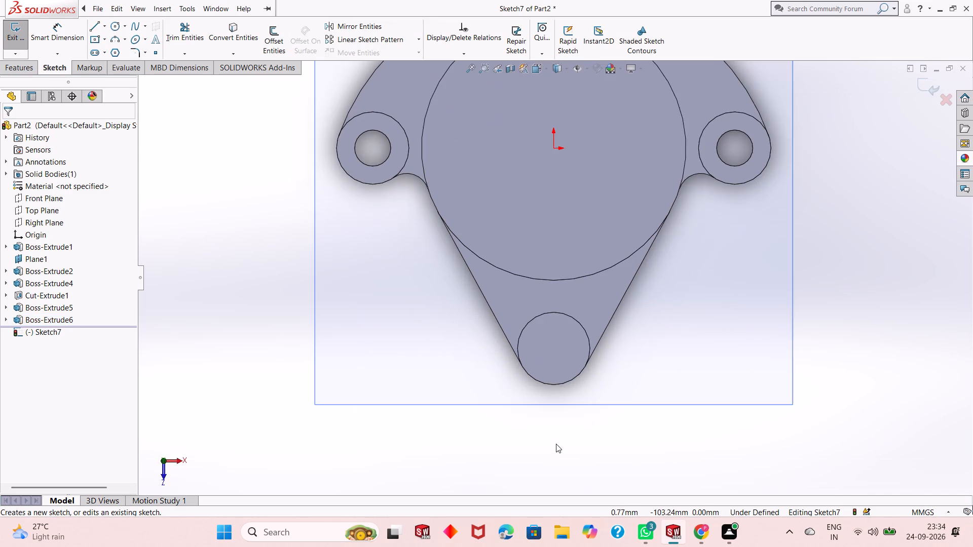
{"action": "scroll", "coordinate": [560, 416], "scroll_direction": "up", "scroll_amount": 1}
{"action": "scroll", "coordinate": [557, 368], "scroll_direction": "down", "scroll_amount": 1}
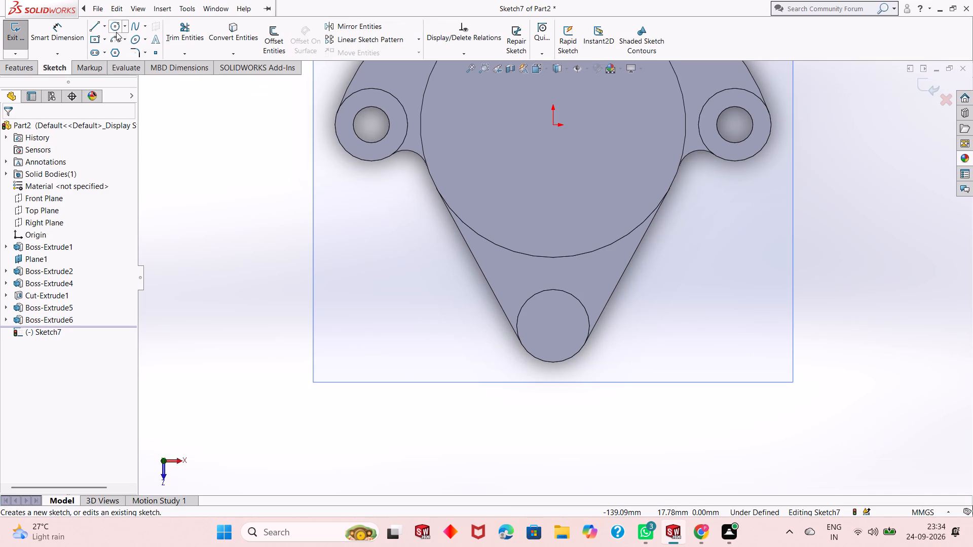
{"action": "left_click", "coordinate": [116, 31]}
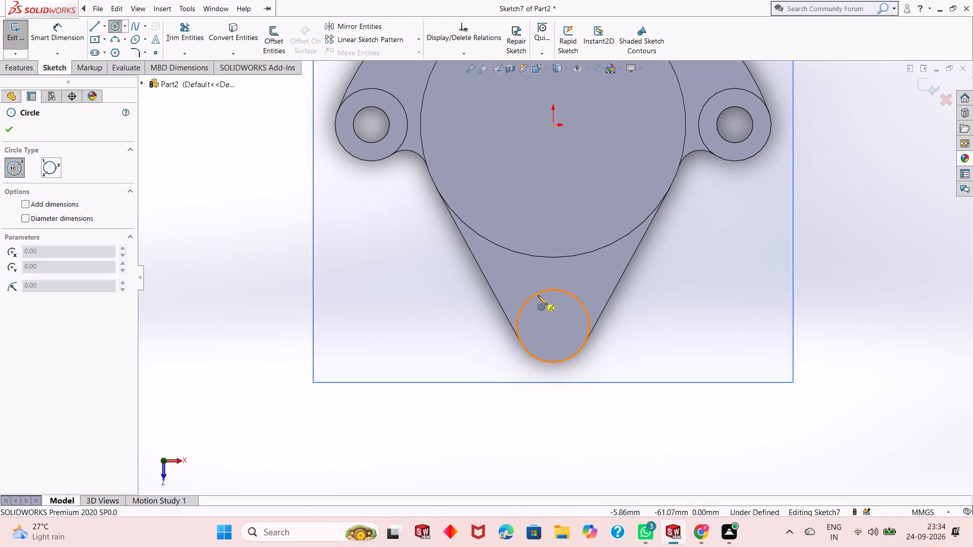
{"action": "left_click", "coordinate": [553, 327]}
{"action": "left_click", "coordinate": [559, 310]}
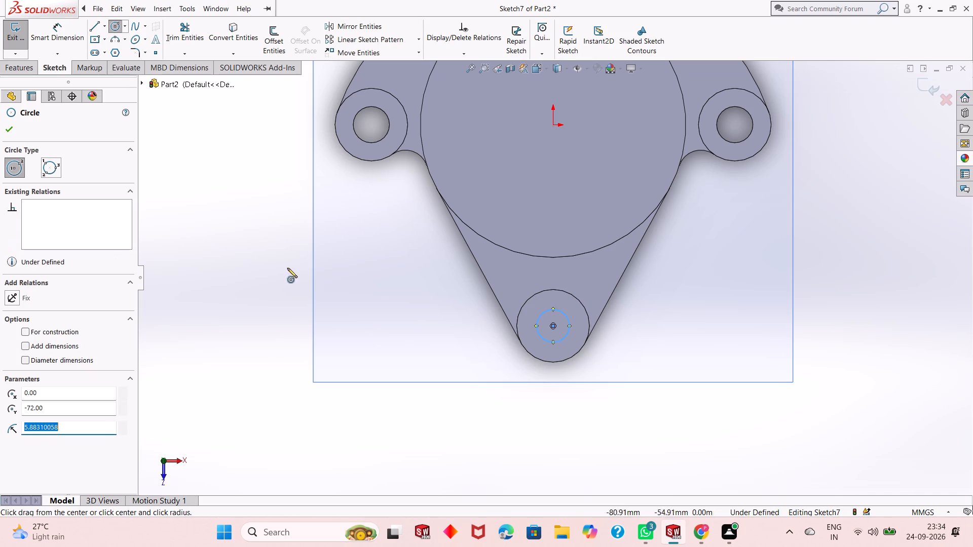
{"action": "right_click", "coordinate": [249, 254]}
{"action": "left_click", "coordinate": [264, 261]}
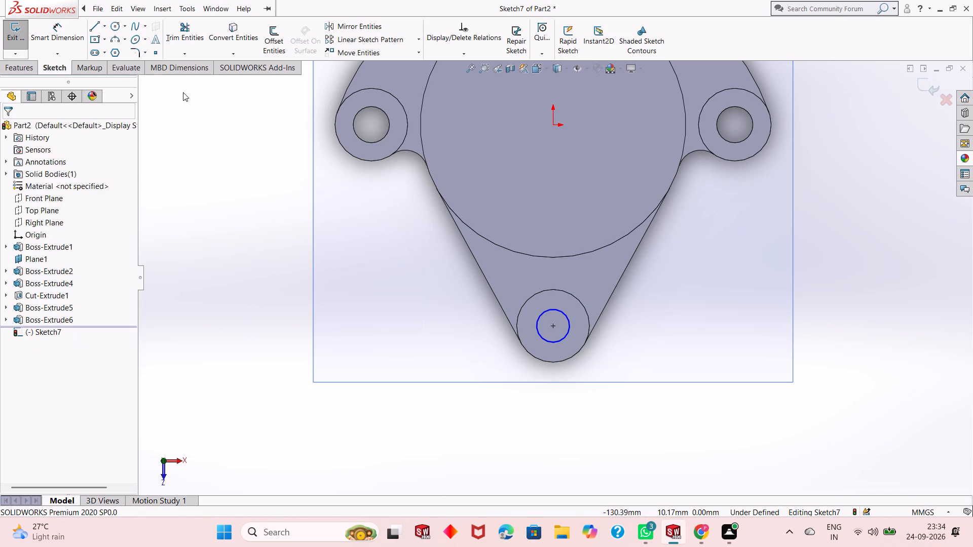
Dimension the inner circle on the arm-end boss to a diameter of 13 mm.
{"action": "left_click", "coordinate": [65, 40]}
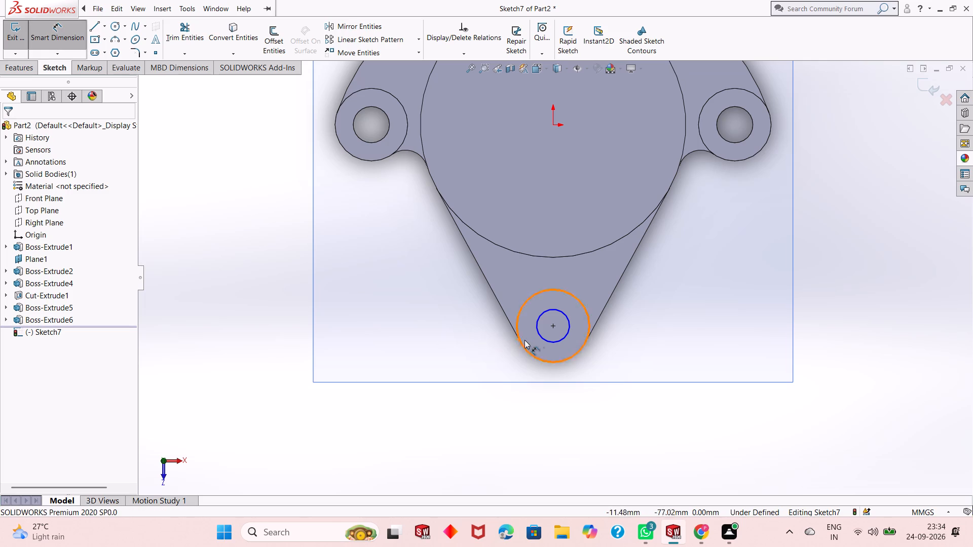
{"action": "left_click", "coordinate": [539, 335]}
{"action": "left_click", "coordinate": [447, 409]}
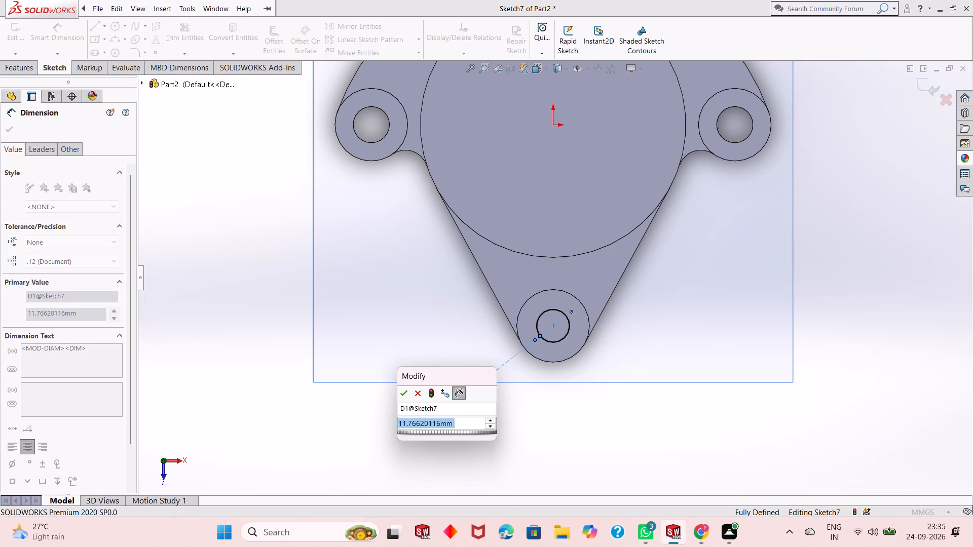
{"action": "type", "text": "13"}
{"action": "key", "text": "Return"}
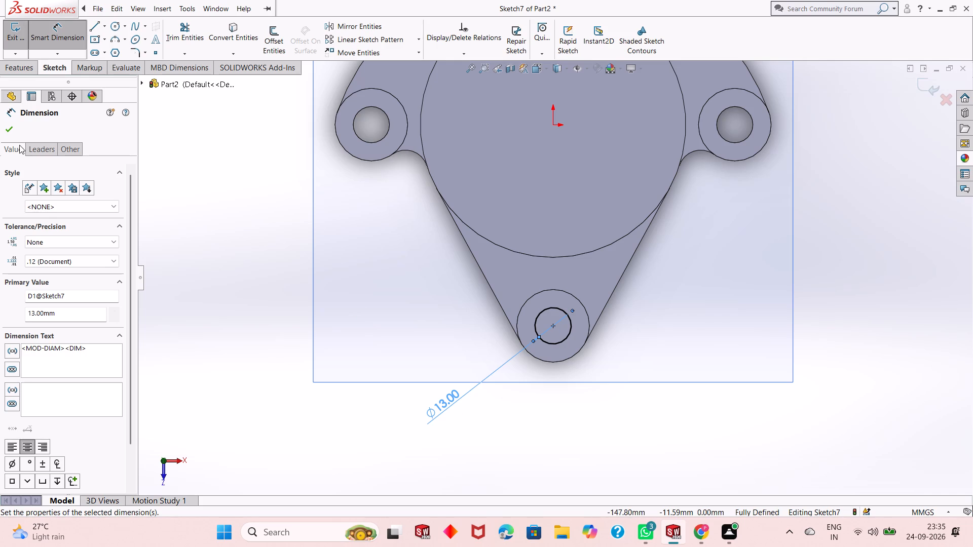
{"action": "left_click", "coordinate": [9, 132]}
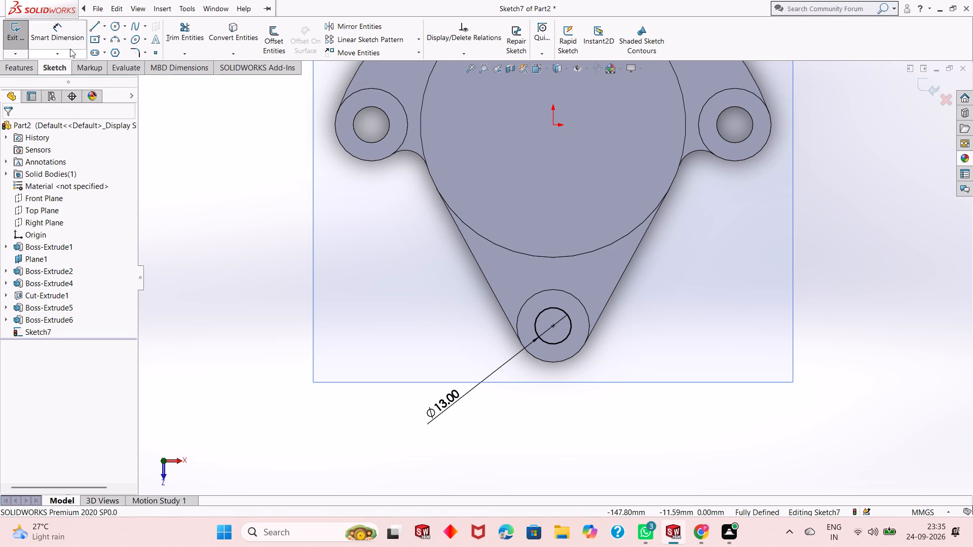
Cut the 13 mm circle through the arm-end boss with a Blind Extruded Cut 20 mm deep.
{"action": "left_click", "coordinate": [70, 40]}
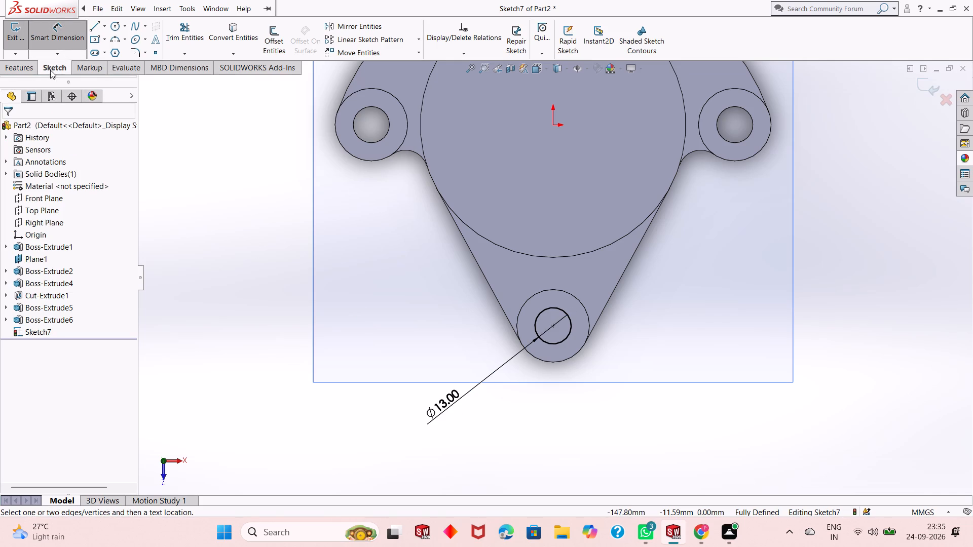
{"action": "left_click", "coordinate": [15, 65]}
{"action": "left_click", "coordinate": [177, 40]}
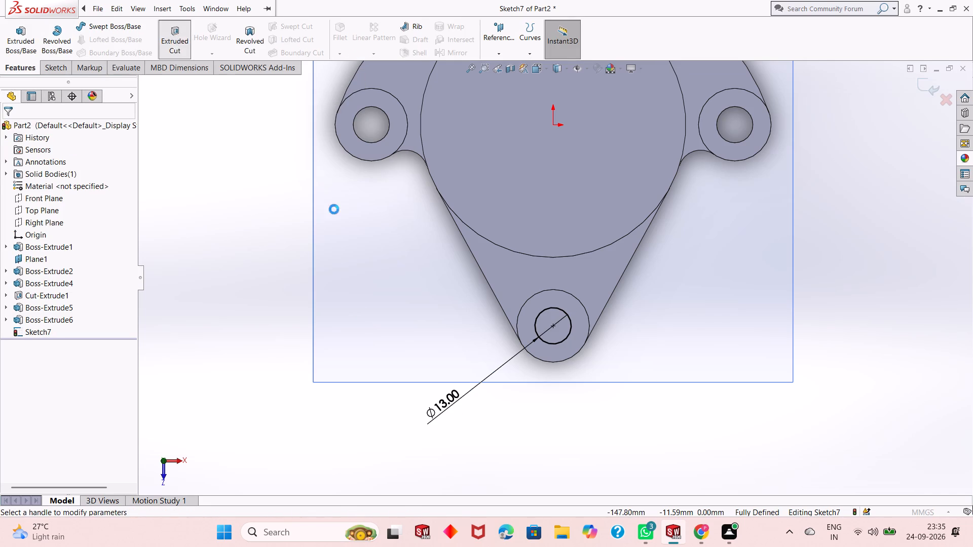
{"action": "middle_click_drag", "start_coordinate": [541, 354], "coordinate": [543, 235]}
{"action": "scroll", "coordinate": [509, 348], "scroll_direction": "up", "scroll_amount": 1}
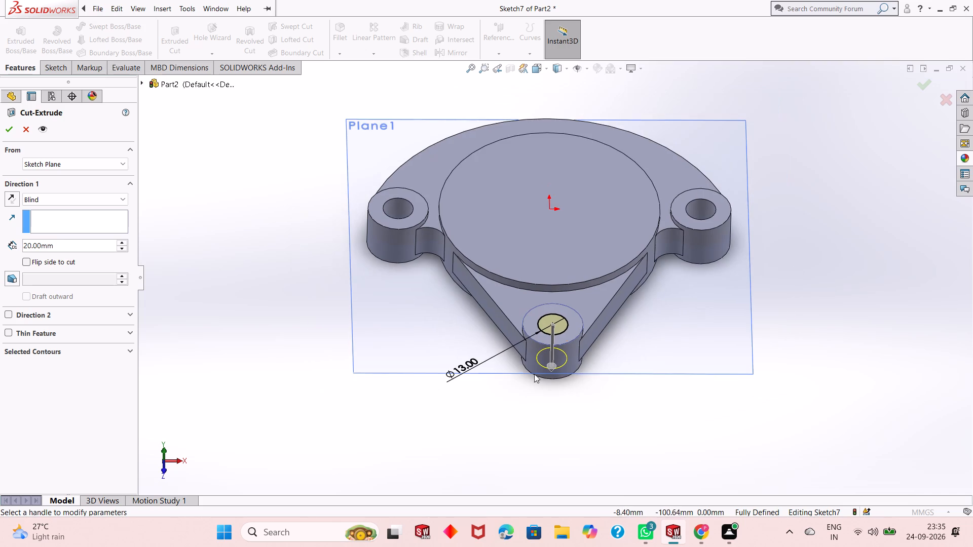
{"action": "scroll", "coordinate": [534, 380], "scroll_direction": "up", "scroll_amount": 1}
{"action": "scroll", "coordinate": [585, 356], "scroll_direction": "down", "scroll_amount": 2}
{"action": "middle_click_drag", "start_coordinate": [560, 376], "coordinate": [563, 325]}
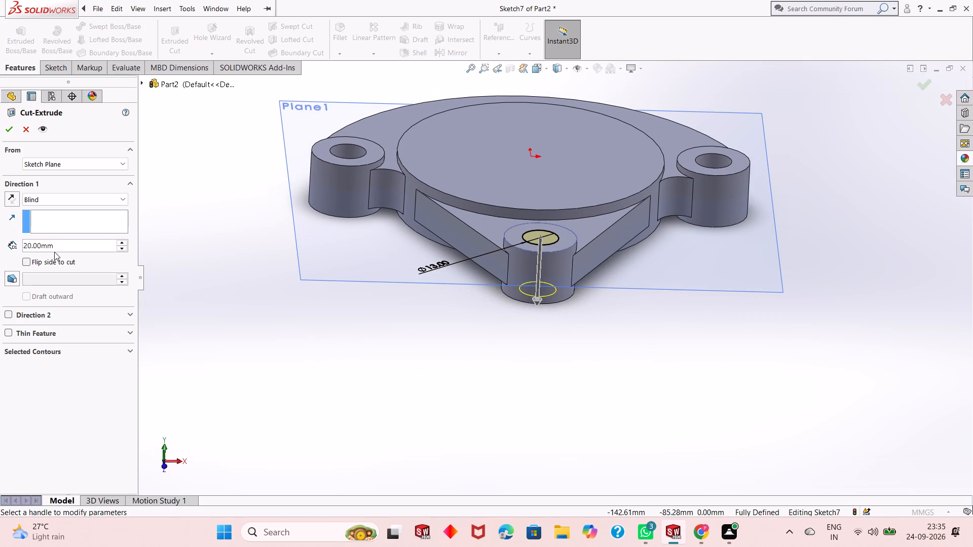
{"action": "left_click", "coordinate": [9, 128]}
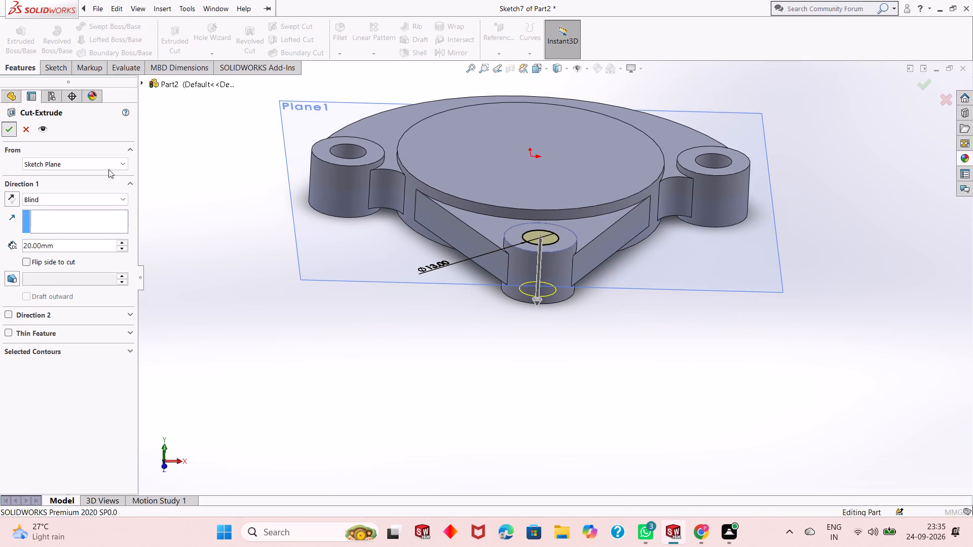
{"action": "left_click", "coordinate": [470, 336]}
Hide the reference plane Plane1.
{"action": "right_click_drag", "start_coordinate": [574, 284], "coordinate": [562, 270]}
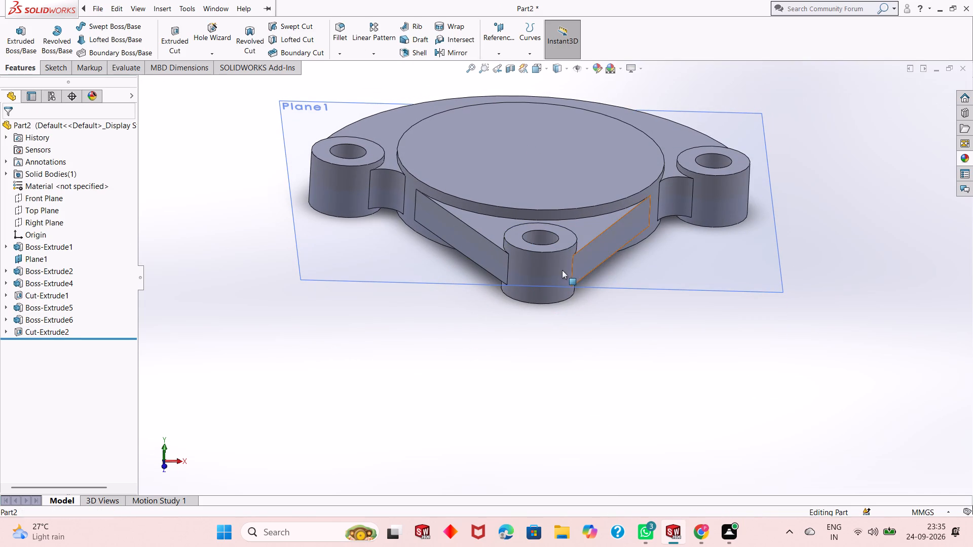
{"action": "right_click_drag", "start_coordinate": [562, 270], "coordinate": [561, 277]}
{"action": "scroll", "coordinate": [562, 270], "scroll_direction": "down", "scroll_amount": 1}
{"action": "left_click", "coordinate": [555, 319]}
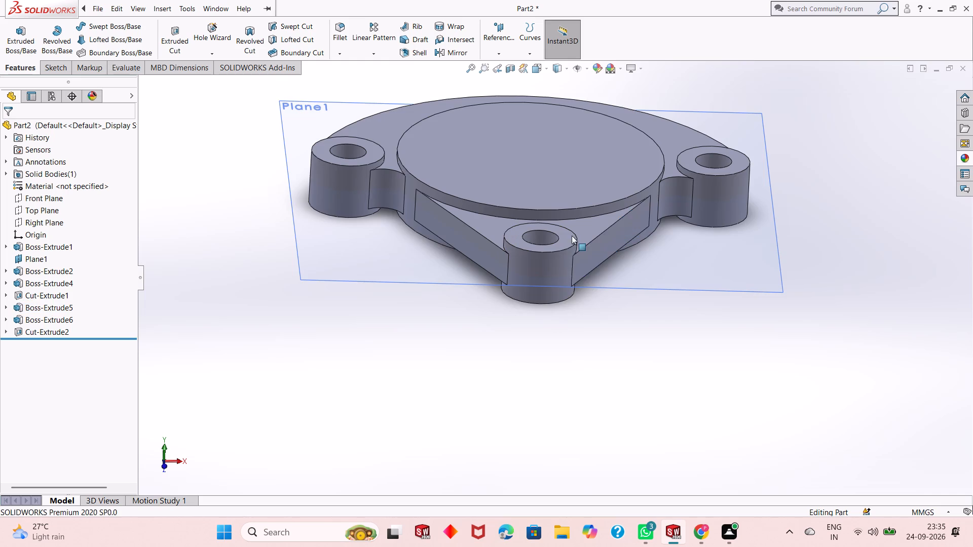
{"action": "scroll", "coordinate": [571, 199], "scroll_direction": "down", "scroll_amount": 4}
{"action": "scroll", "coordinate": [617, 334], "scroll_direction": "up", "scroll_amount": 2}
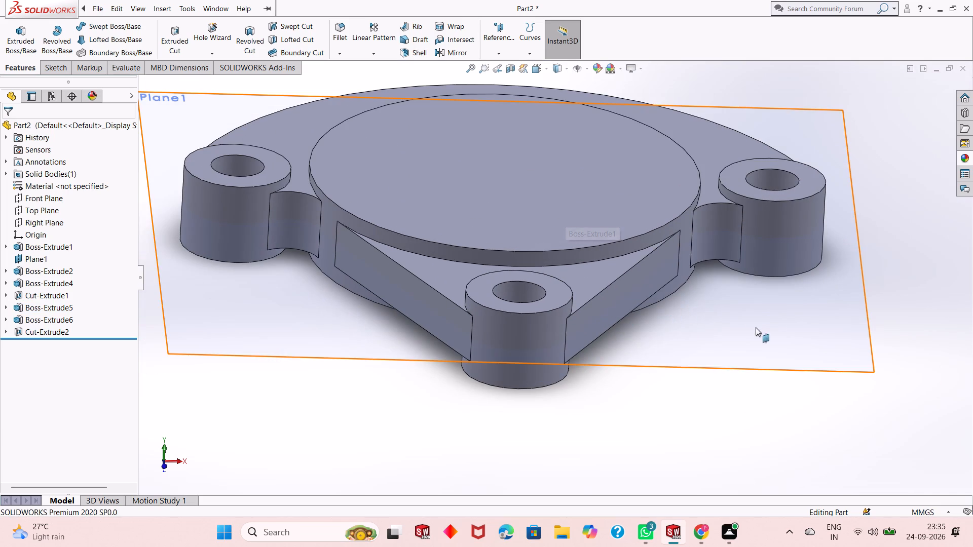
{"action": "right_click", "coordinate": [756, 327]}
{"action": "left_click", "coordinate": [794, 312]}
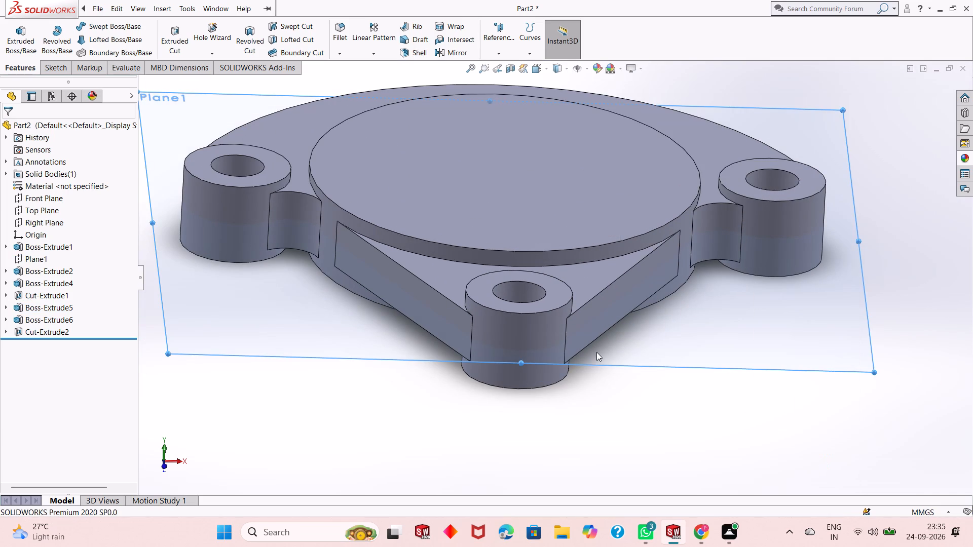
Examine the part from above, below and the side, including the arm's junction with the disc and bosses.
{"action": "middle_click_drag", "start_coordinate": [595, 356], "coordinate": [599, 452]}
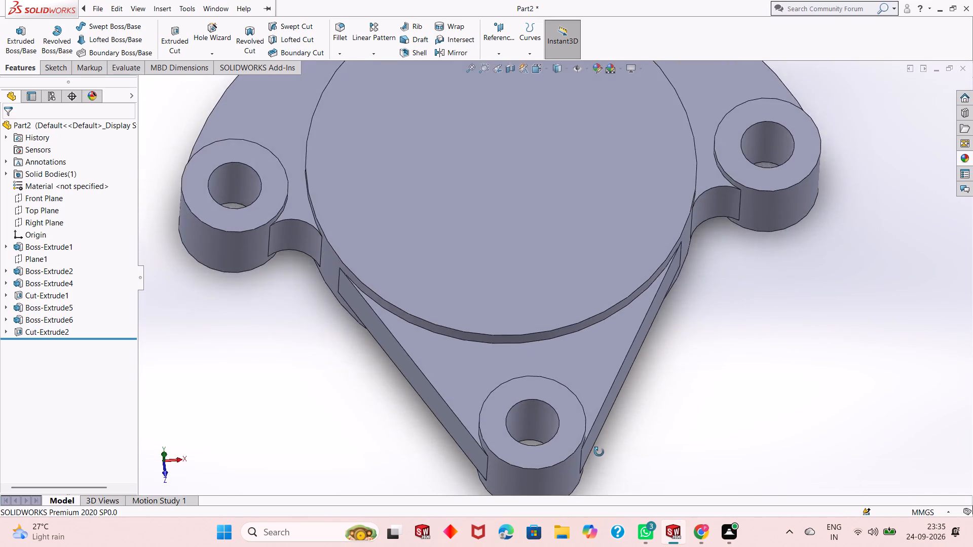
{"action": "middle_click_drag", "start_coordinate": [599, 452], "coordinate": [616, 405]}
{"action": "scroll", "coordinate": [599, 452], "scroll_direction": "up", "scroll_amount": 1}
{"action": "scroll", "coordinate": [616, 405], "scroll_direction": "up", "scroll_amount": 1}
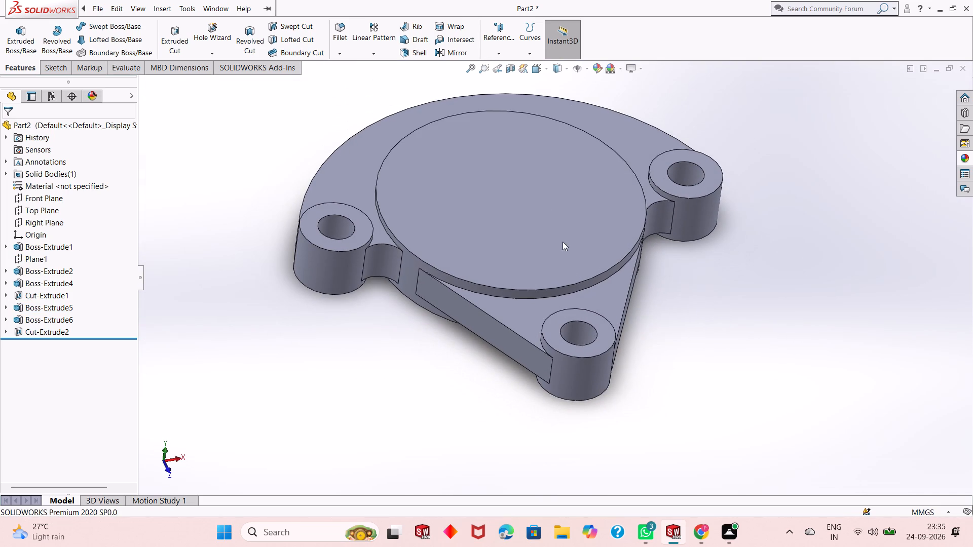
{"action": "scroll", "coordinate": [546, 196], "scroll_direction": "down", "scroll_amount": 1}
{"action": "scroll", "coordinate": [530, 267], "scroll_direction": "up", "scroll_amount": 2}
{"action": "middle_click_drag", "start_coordinate": [532, 290], "coordinate": [454, 337]}
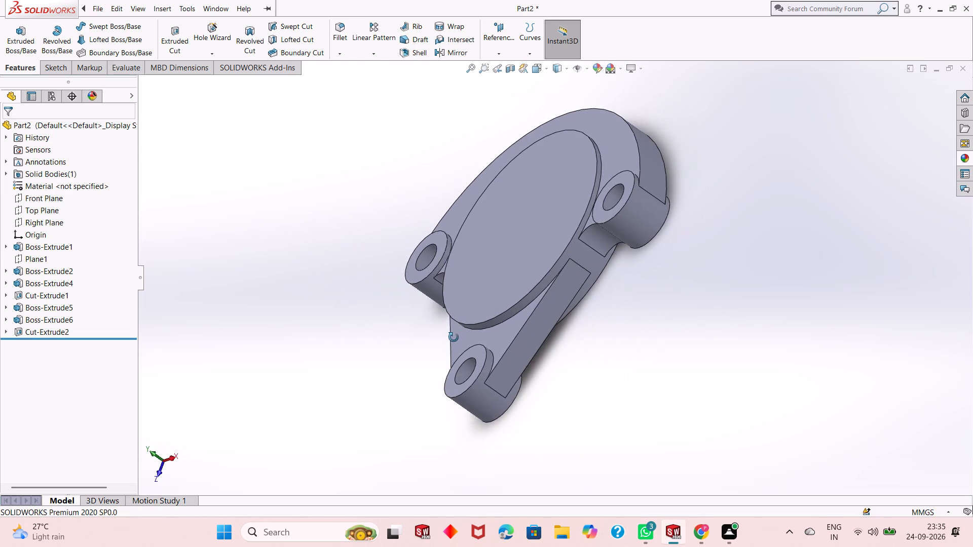
{"action": "middle_click_drag", "start_coordinate": [454, 337], "coordinate": [543, 330]}
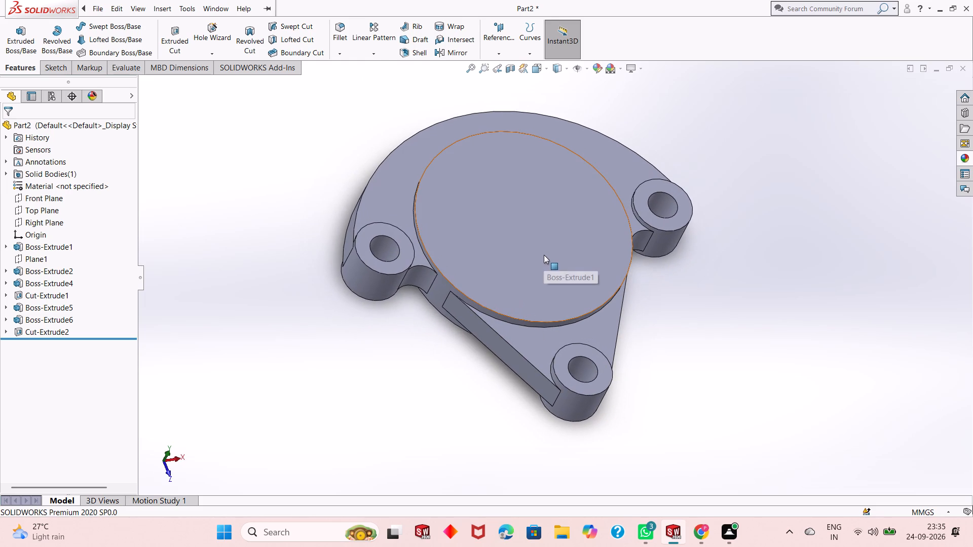
{"action": "middle_click_drag", "start_coordinate": [634, 426], "coordinate": [632, 244]}
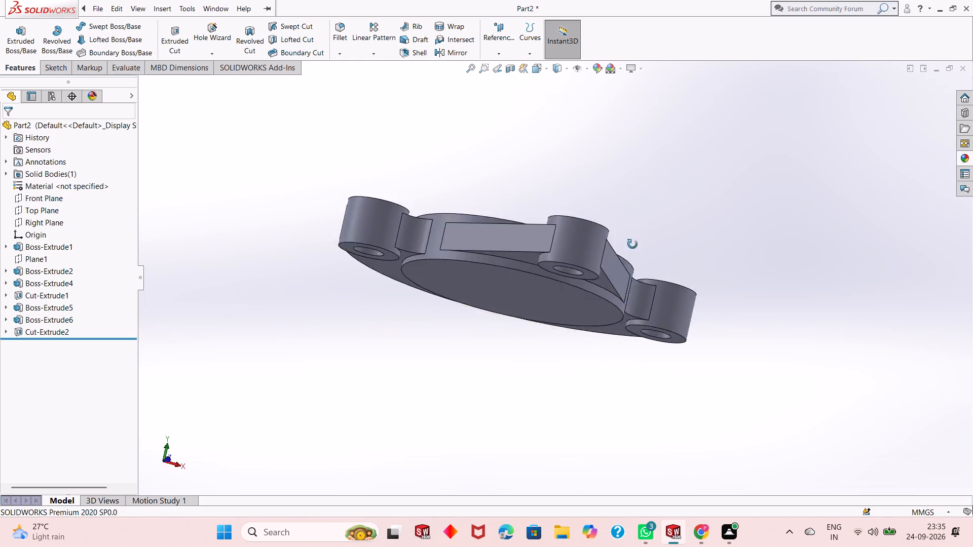
{"action": "middle_click_drag", "start_coordinate": [632, 244], "coordinate": [668, 195]}
{"action": "scroll", "coordinate": [563, 216], "scroll_direction": "down", "scroll_amount": 2}
{"action": "middle_click_drag", "start_coordinate": [552, 252], "coordinate": [564, 280]}
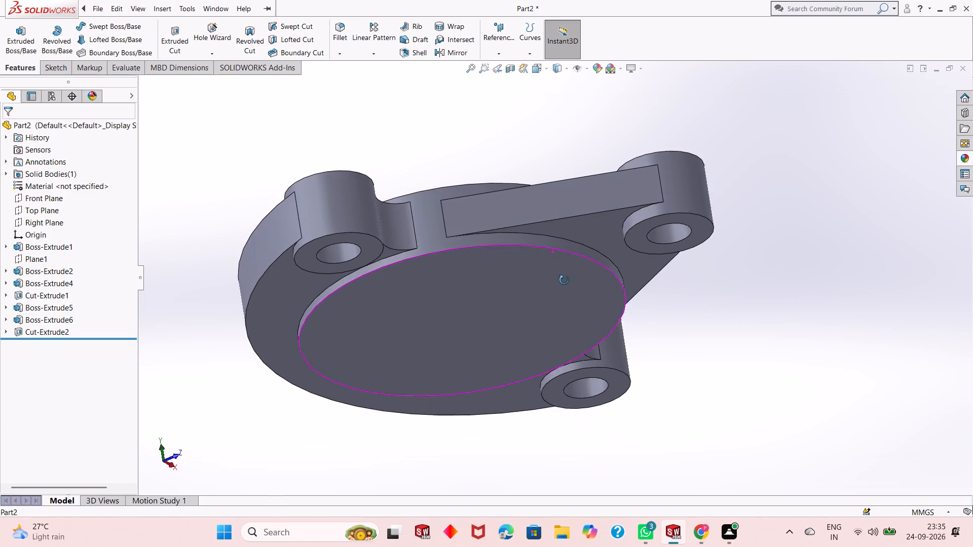
{"action": "middle_click_drag", "start_coordinate": [564, 280], "coordinate": [569, 293]}
{"action": "scroll", "coordinate": [373, 363], "scroll_direction": "down", "scroll_amount": 2}
{"action": "scroll", "coordinate": [370, 371], "scroll_direction": "up", "scroll_amount": 3}
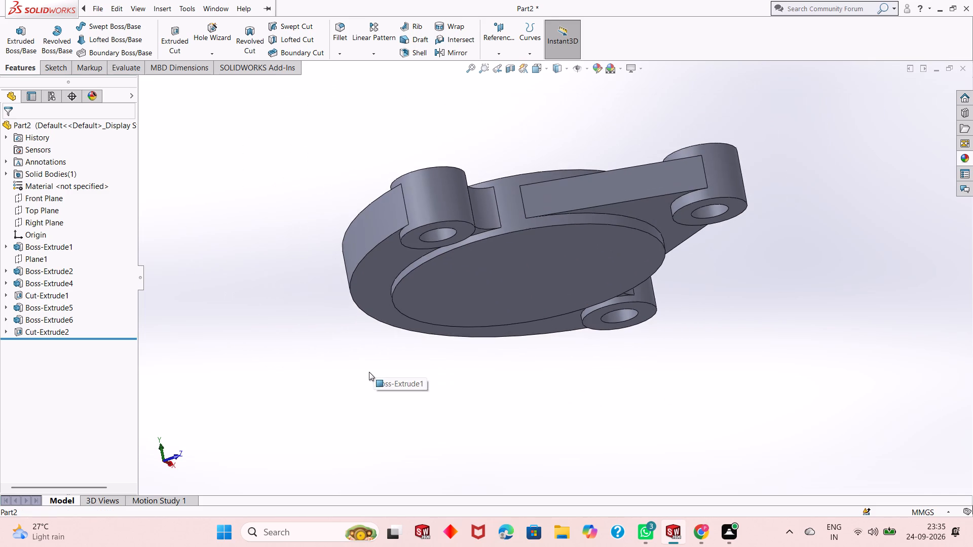
{"action": "middle_click_drag", "start_coordinate": [493, 298], "coordinate": [435, 440]}
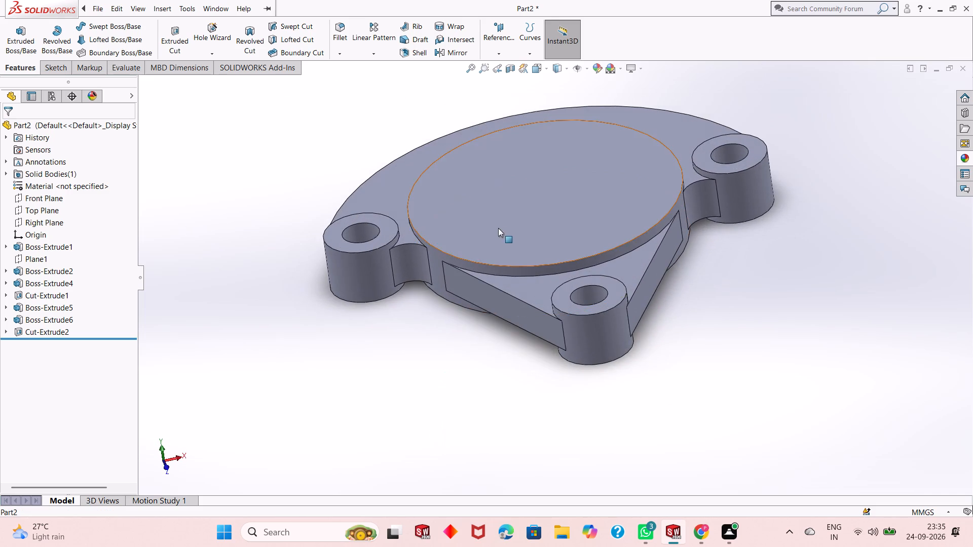
{"action": "middle_click_drag", "start_coordinate": [500, 228], "coordinate": [466, 359]}
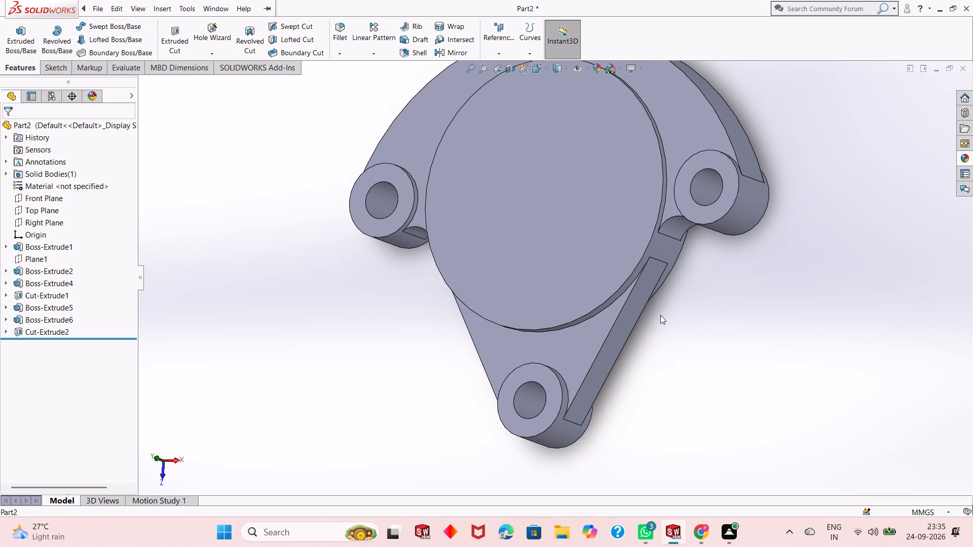
{"action": "middle_click_drag", "start_coordinate": [660, 317], "coordinate": [644, 147]}
{"action": "scroll", "coordinate": [668, 237], "scroll_direction": "down", "scroll_amount": 6}
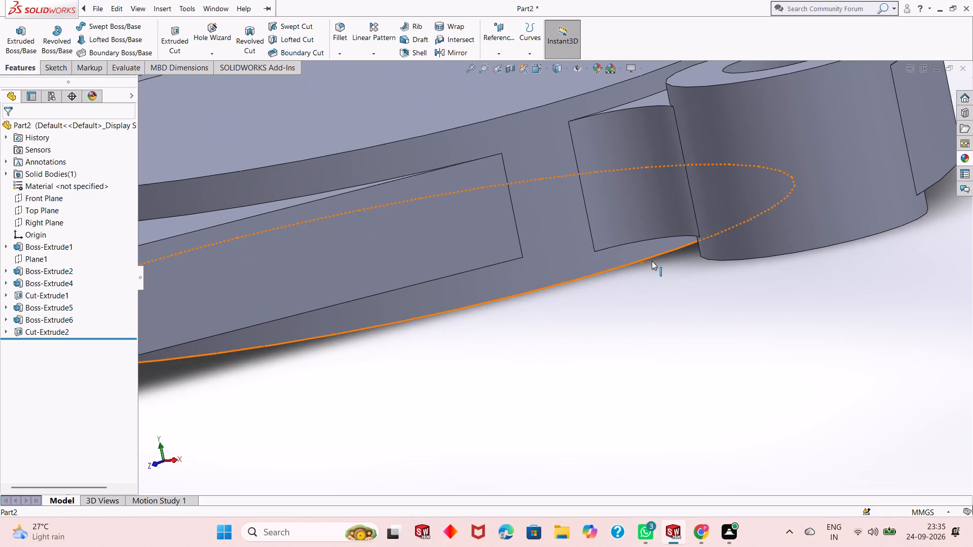
{"action": "scroll", "coordinate": [652, 261], "scroll_direction": "up", "scroll_amount": 1}
{"action": "middle_click_drag", "start_coordinate": [652, 261], "coordinate": [650, 347]}
{"action": "scroll", "coordinate": [650, 347], "scroll_direction": "up", "scroll_amount": 4}
{"action": "scroll", "coordinate": [549, 204], "scroll_direction": "up", "scroll_amount": 2}
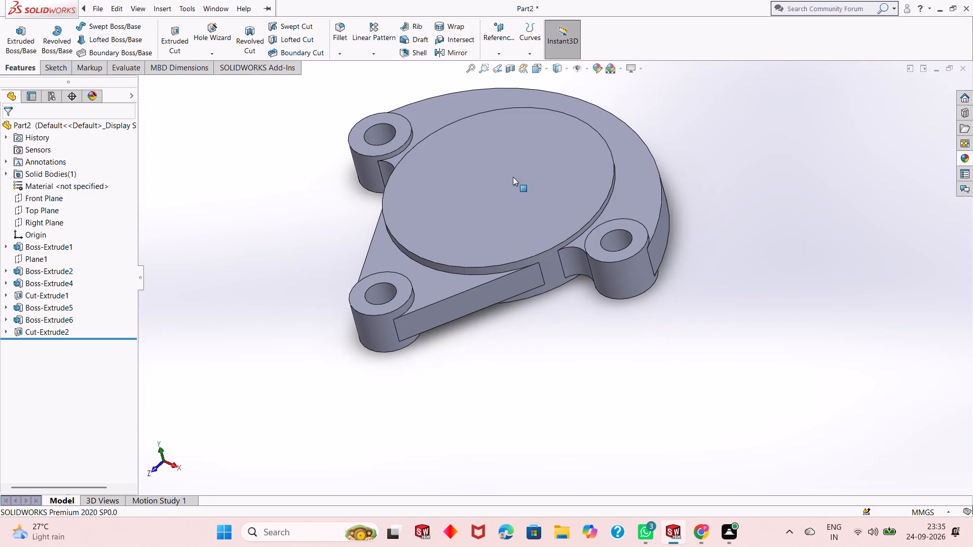
Start a sketch on the disc's top face and draw two origin-centred circles about 74 mm and 42 mm in diameter.
{"action": "left_click", "coordinate": [501, 166]}
{"action": "left_click", "coordinate": [547, 140]}
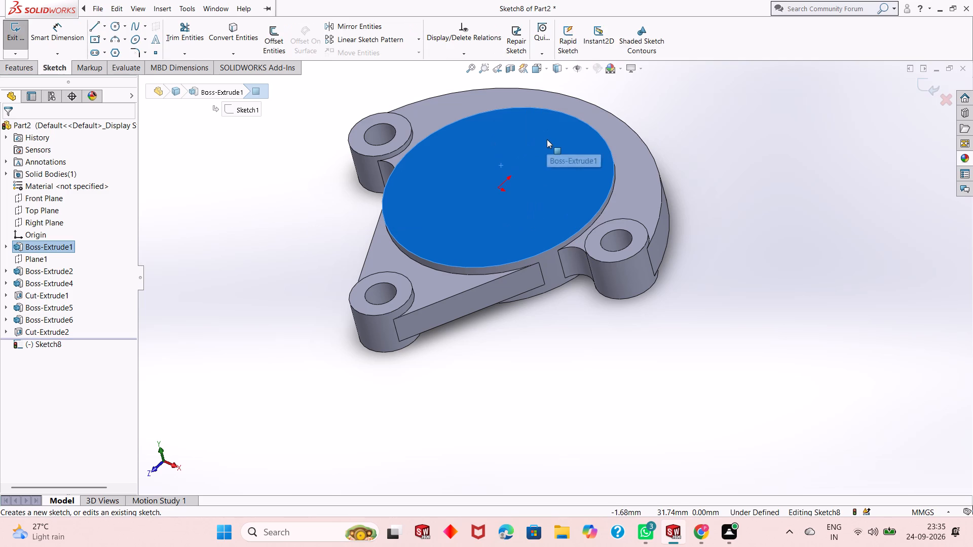
{"action": "key", "text": "ctrl+8"}
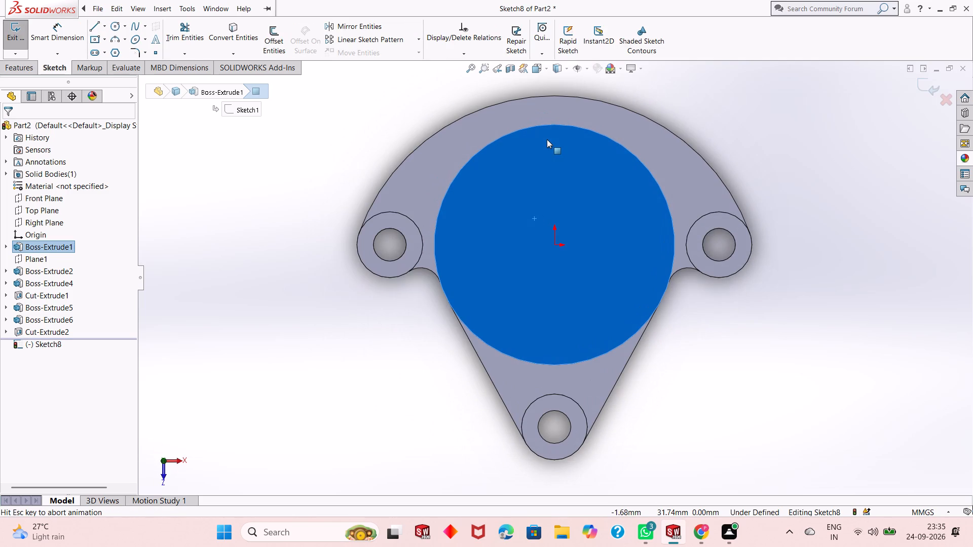
{"action": "key", "text": "Escape"}
{"action": "scroll", "coordinate": [573, 238], "scroll_direction": "up", "scroll_amount": 1}
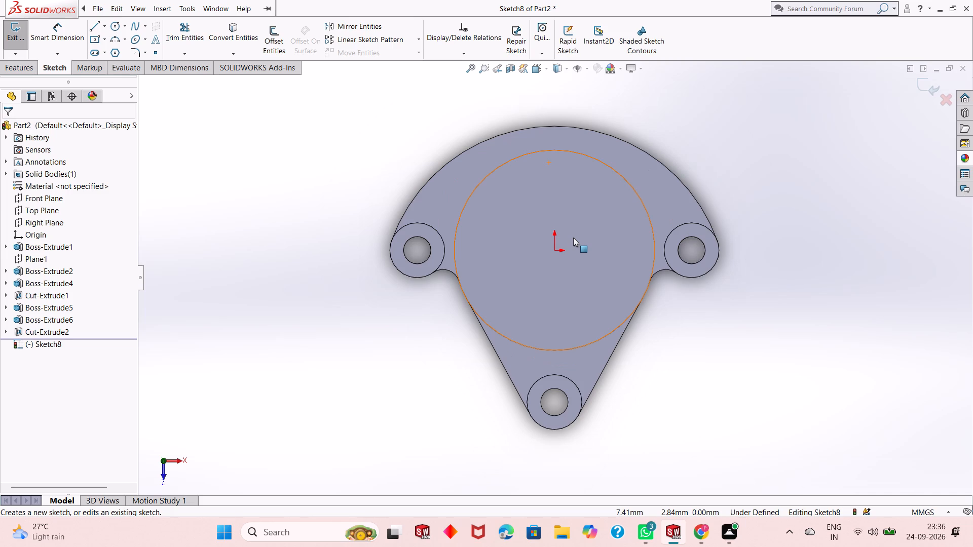
{"action": "scroll", "coordinate": [573, 238], "scroll_direction": "down", "scroll_amount": 1}
{"action": "scroll", "coordinate": [573, 261], "scroll_direction": "up", "scroll_amount": 2}
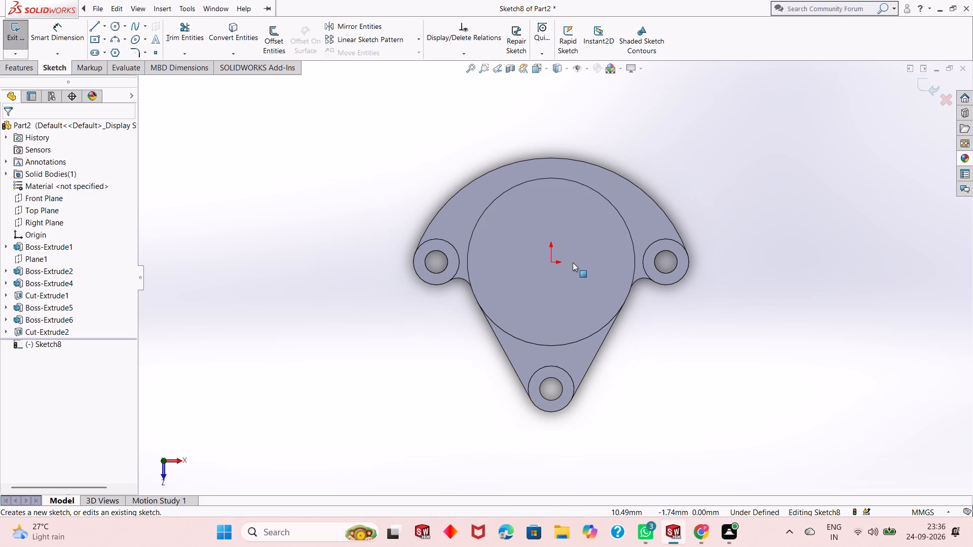
{"action": "left_click", "coordinate": [118, 30]}
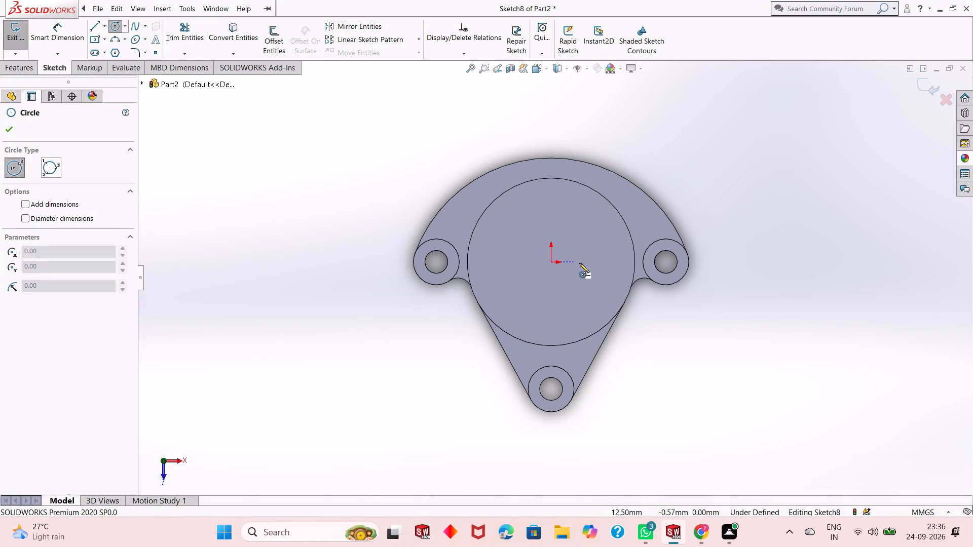
{"action": "left_click", "coordinate": [549, 262]}
{"action": "left_click", "coordinate": [576, 202]}
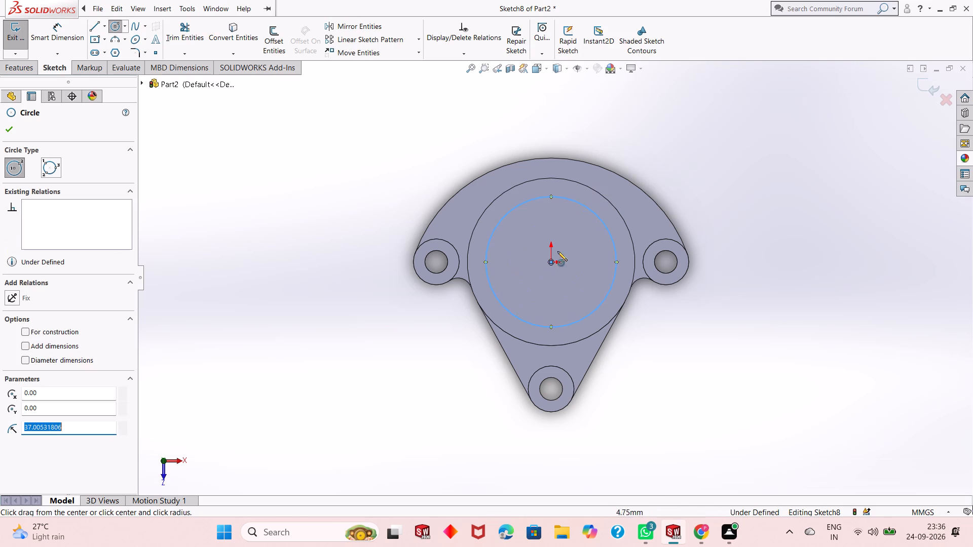
{"action": "left_click", "coordinate": [551, 263]}
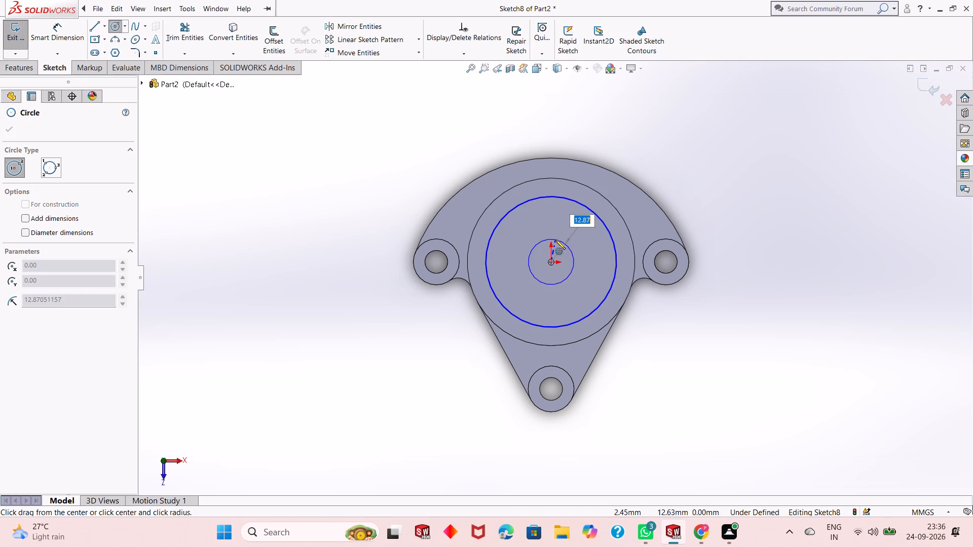
{"action": "left_click", "coordinate": [560, 226]}
{"action": "right_click", "coordinate": [200, 144]}
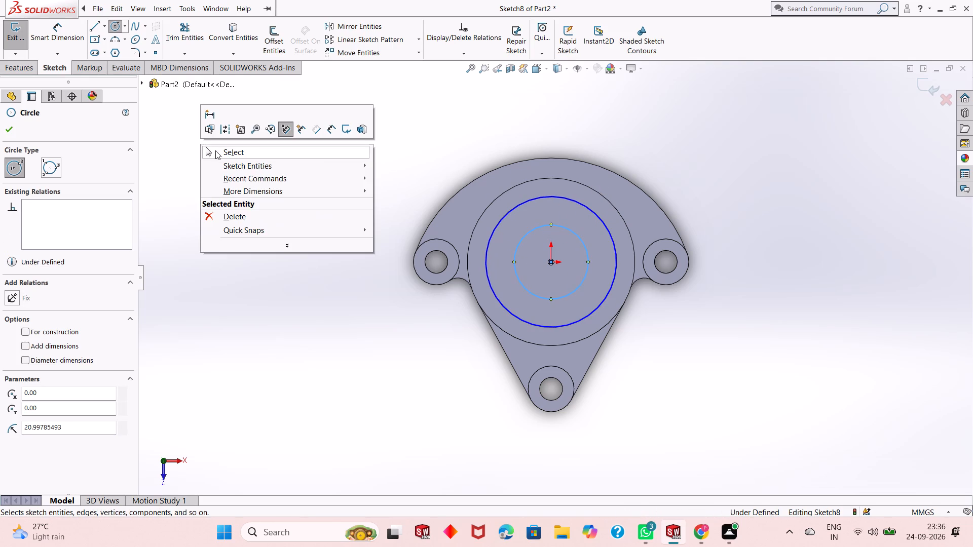
{"action": "left_click", "coordinate": [227, 157]}
Dimension the outer circle on the disc's top face to a diameter of 75 mm.
{"action": "left_click", "coordinate": [71, 40]}
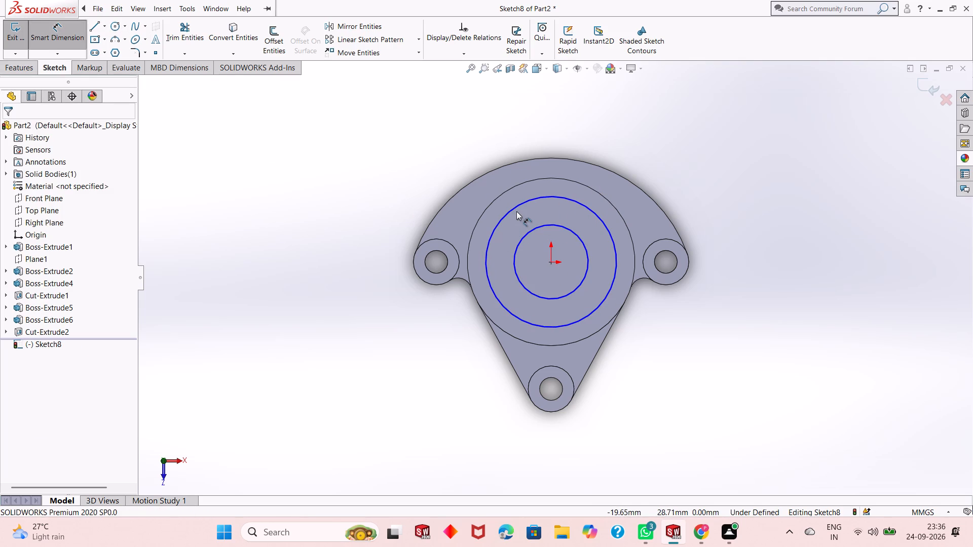
{"action": "left_click", "coordinate": [516, 210]}
{"action": "left_click", "coordinate": [366, 159]}
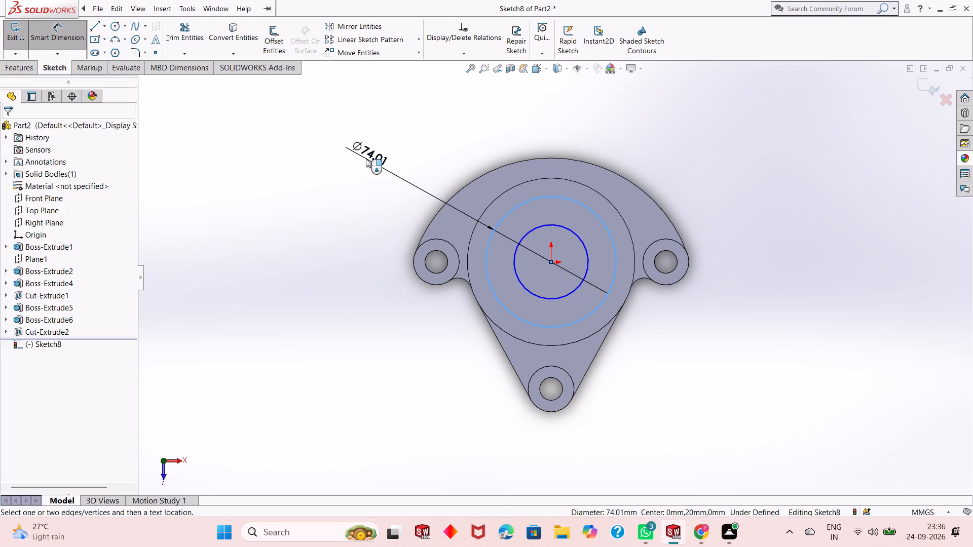
{"action": "type", "text": "75"}
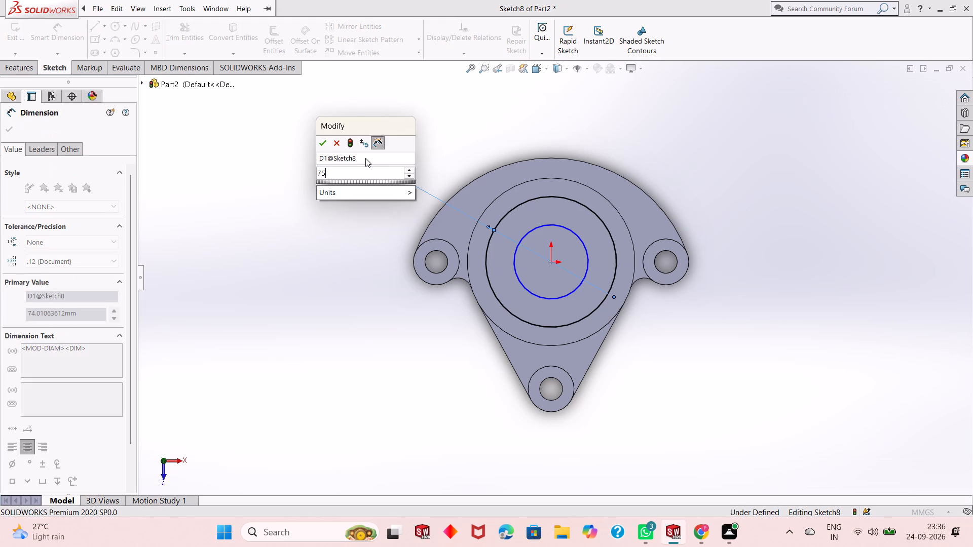
{"action": "key", "text": "Return"}
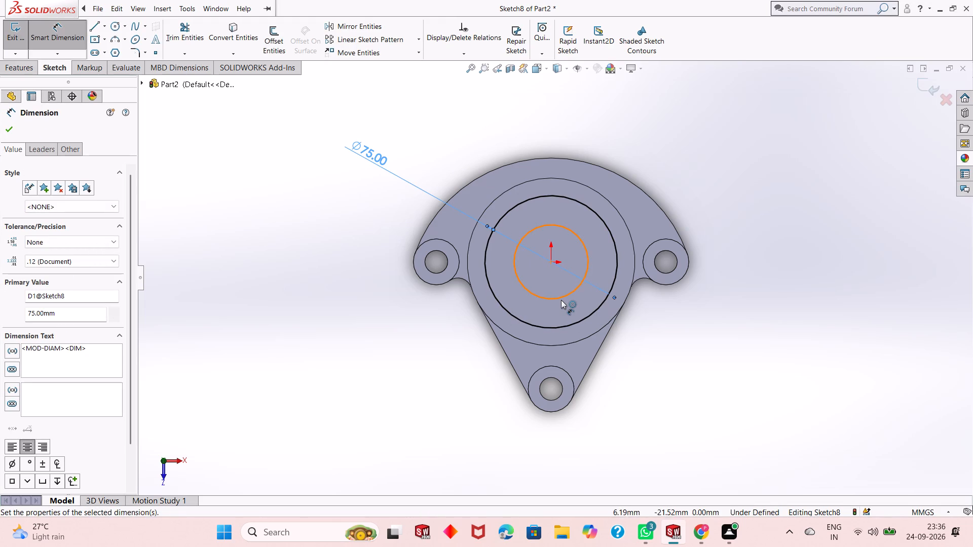
Dimension the inner circle on the disc's top face to a diameter of 36 mm.
{"action": "left_click", "coordinate": [557, 300]}
{"action": "left_click", "coordinate": [423, 424]}
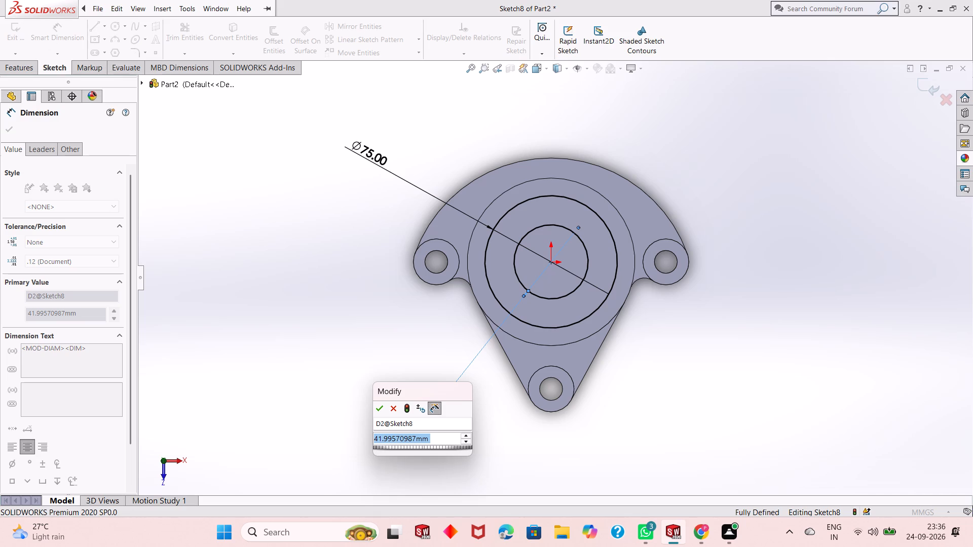
{"action": "type", "text": "36"}
{"action": "key", "text": "Return"}
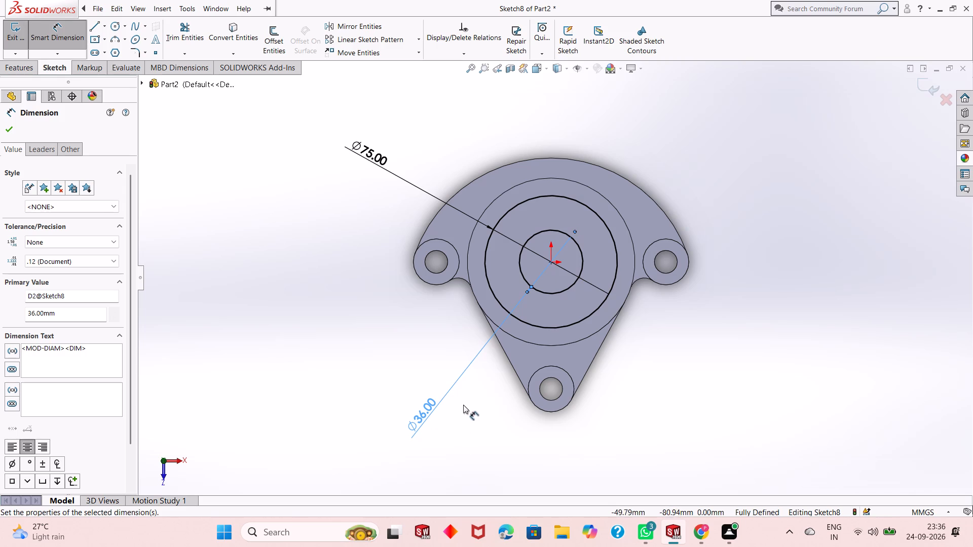
{"action": "right_click", "coordinate": [273, 335]}
{"action": "left_click", "coordinate": [292, 368]}
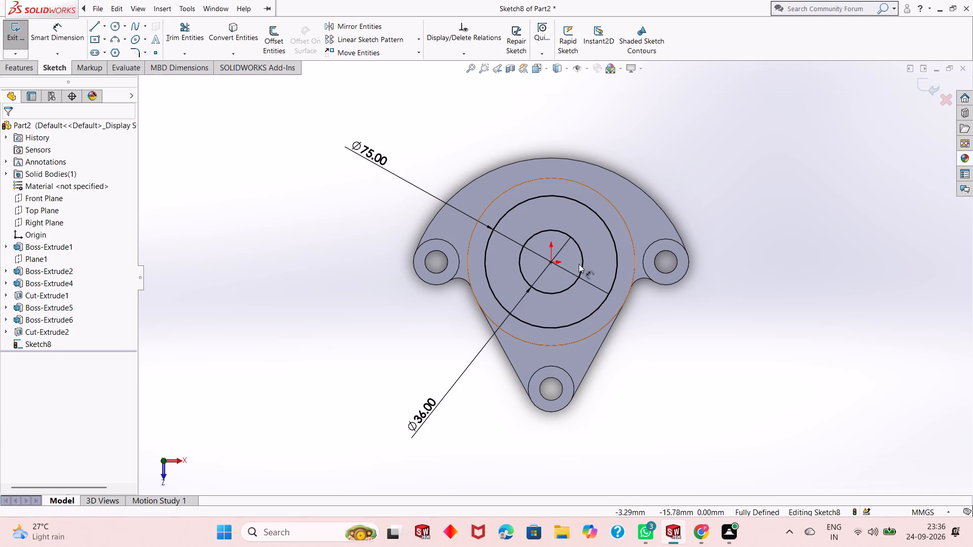
Draw a horizontal line about 88 mm long from the origin through the boss on the +X side.
{"action": "scroll", "coordinate": [546, 256], "scroll_direction": "down", "scroll_amount": 2}
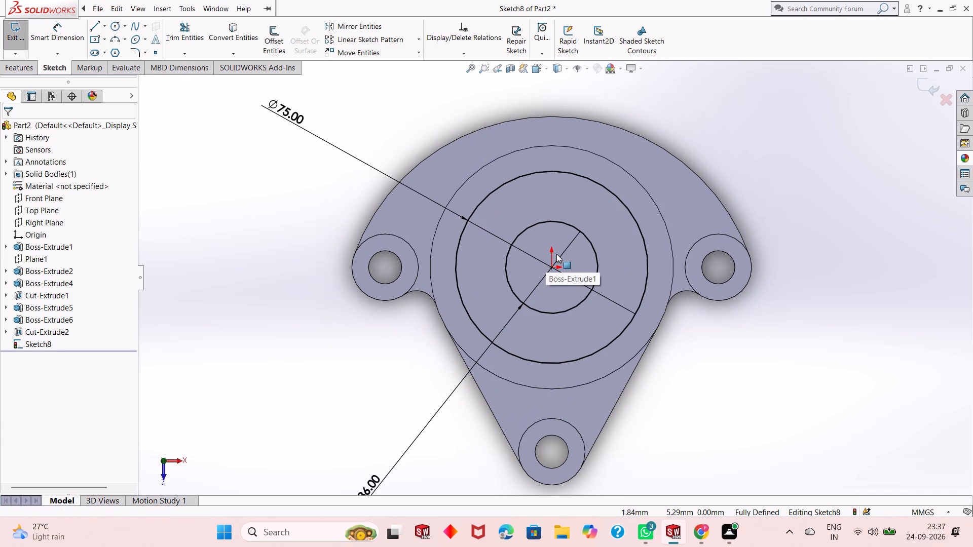
{"action": "scroll", "coordinate": [556, 254], "scroll_direction": "down", "scroll_amount": 1}
{"action": "scroll", "coordinate": [556, 254], "scroll_direction": "up", "scroll_amount": 1}
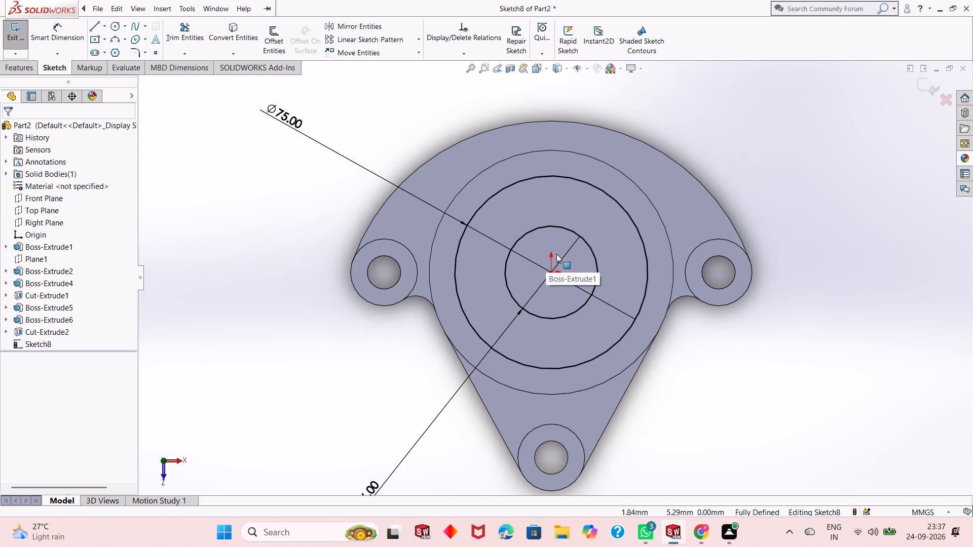
{"action": "scroll", "coordinate": [556, 254], "scroll_direction": "down", "scroll_amount": 1}
{"action": "scroll", "coordinate": [556, 254], "scroll_direction": "up", "scroll_amount": 1}
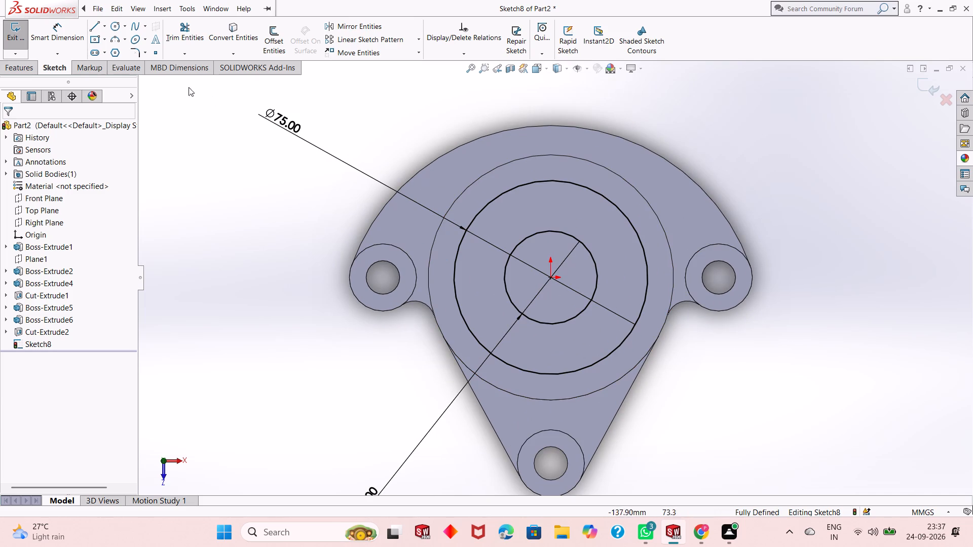
{"action": "left_click", "coordinate": [98, 27]}
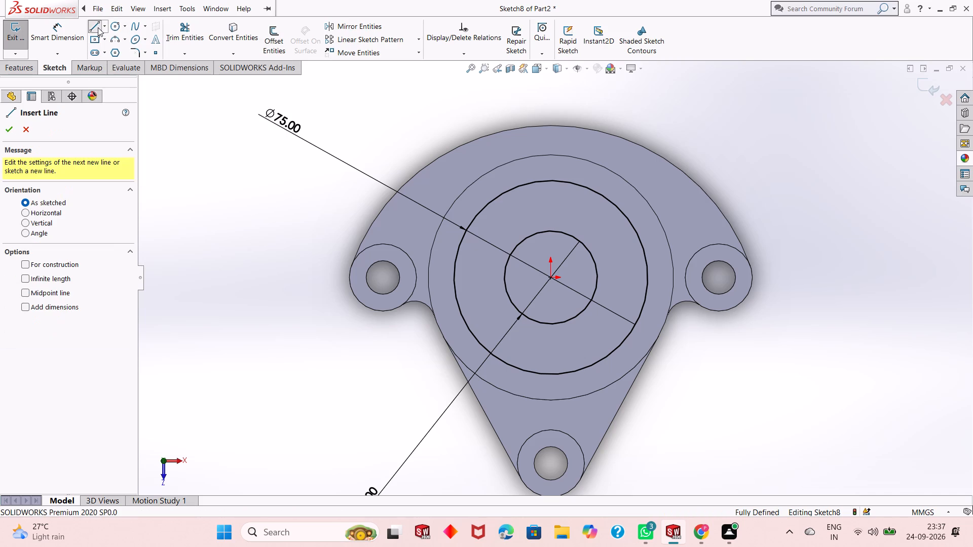
{"action": "left_click", "coordinate": [549, 280]}
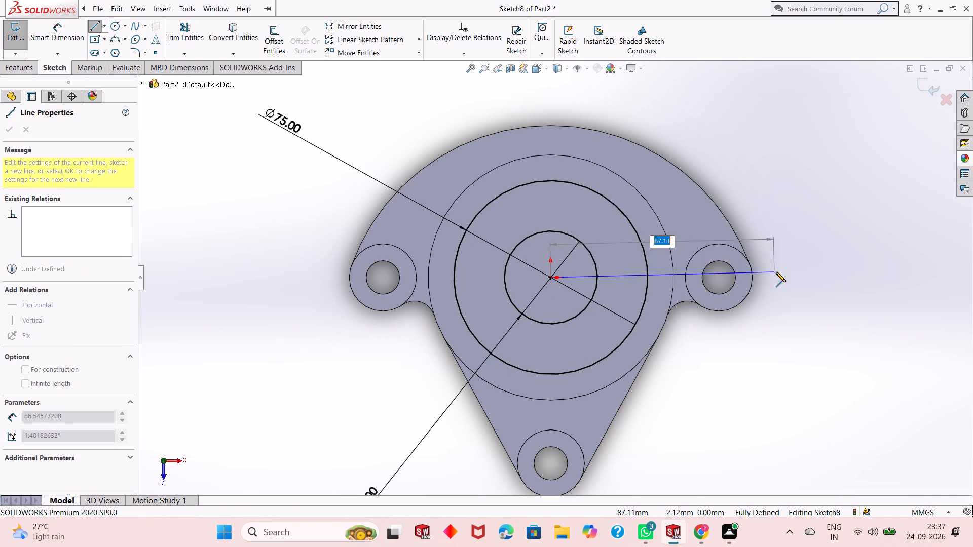
{"action": "left_click", "coordinate": [779, 278]}
{"action": "right_click", "coordinate": [779, 279]}
{"action": "left_click", "coordinate": [799, 286]}
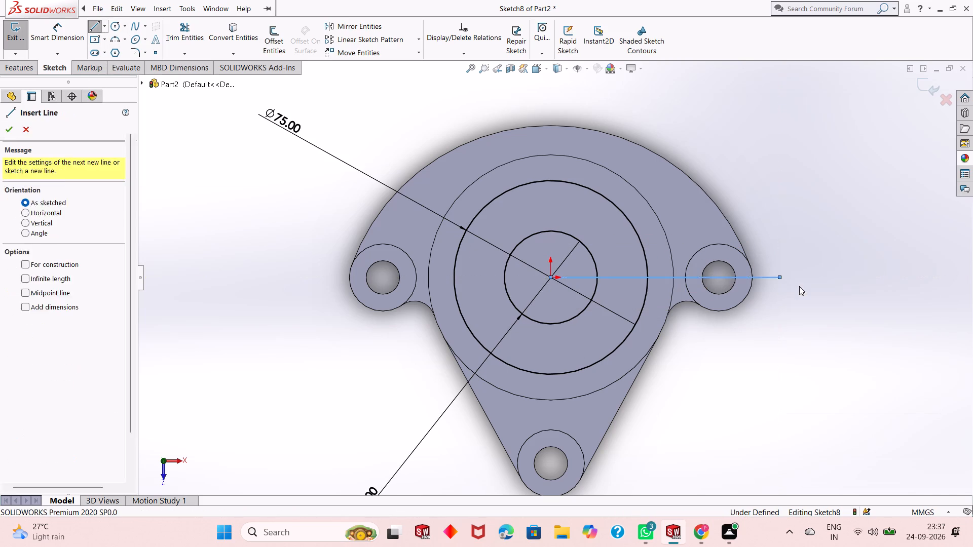
Draw two small circles, about 10 and 10.6 mm in diameter, centred where the horizontal line crosses the 36 mm and 75 mm circles.
{"action": "left_click", "coordinate": [117, 25]}
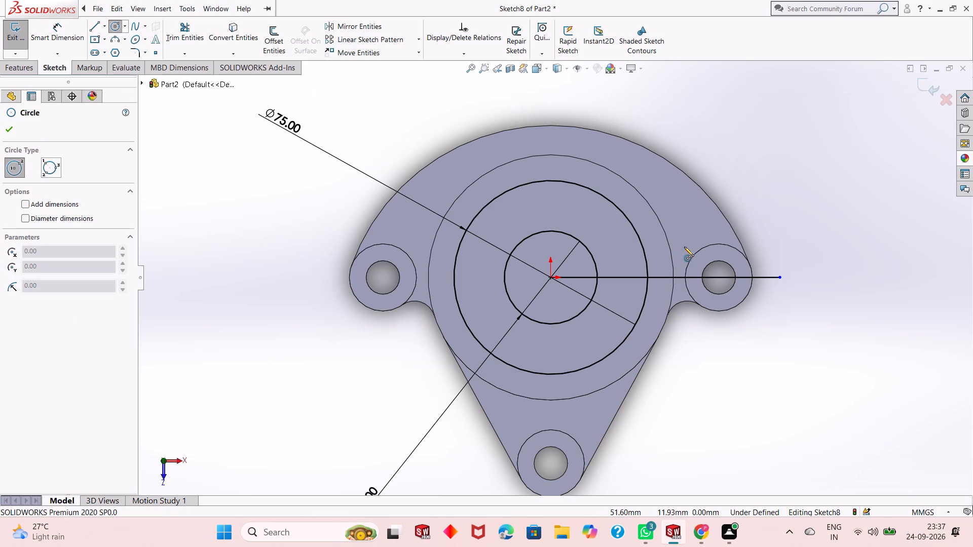
{"action": "left_click", "coordinate": [599, 277]}
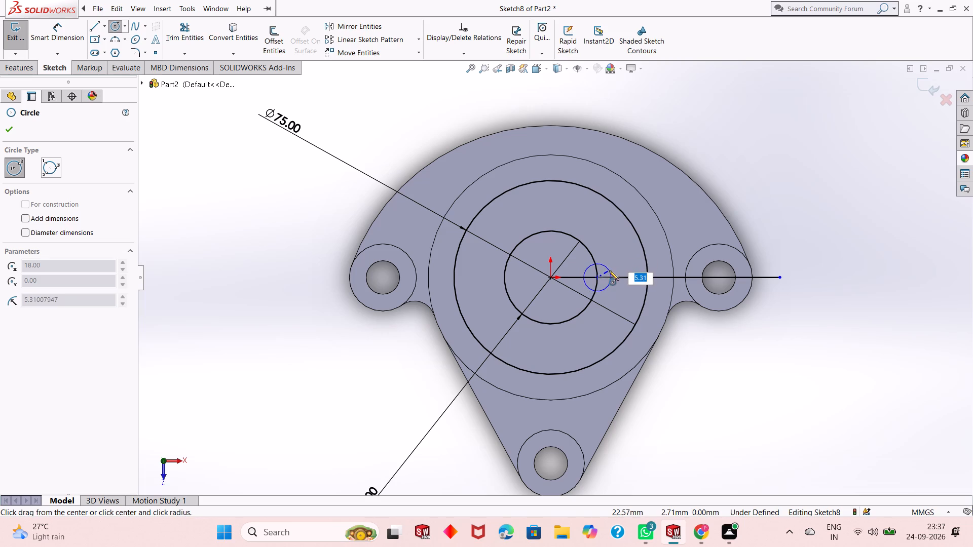
{"action": "left_click", "coordinate": [609, 271]}
{"action": "left_click", "coordinate": [650, 277]}
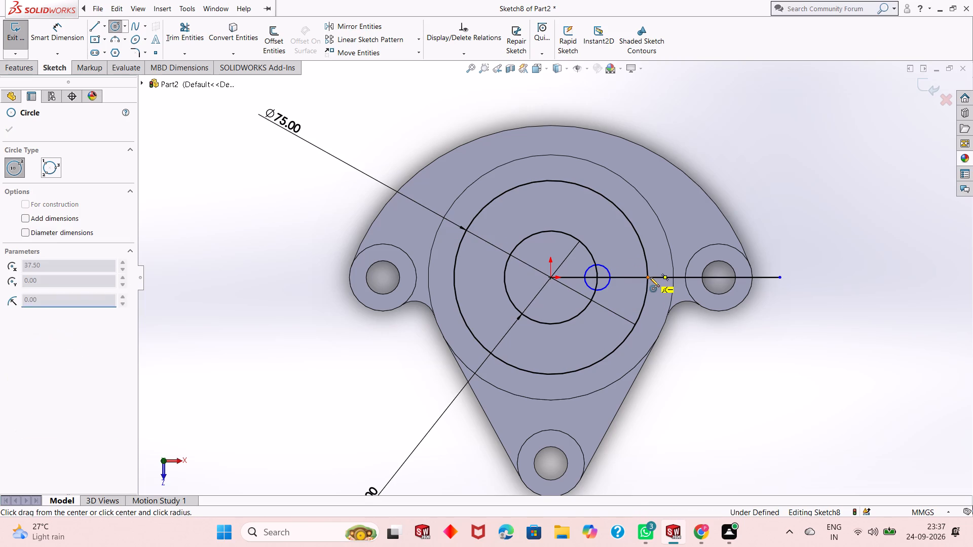
{"action": "left_click", "coordinate": [652, 264]}
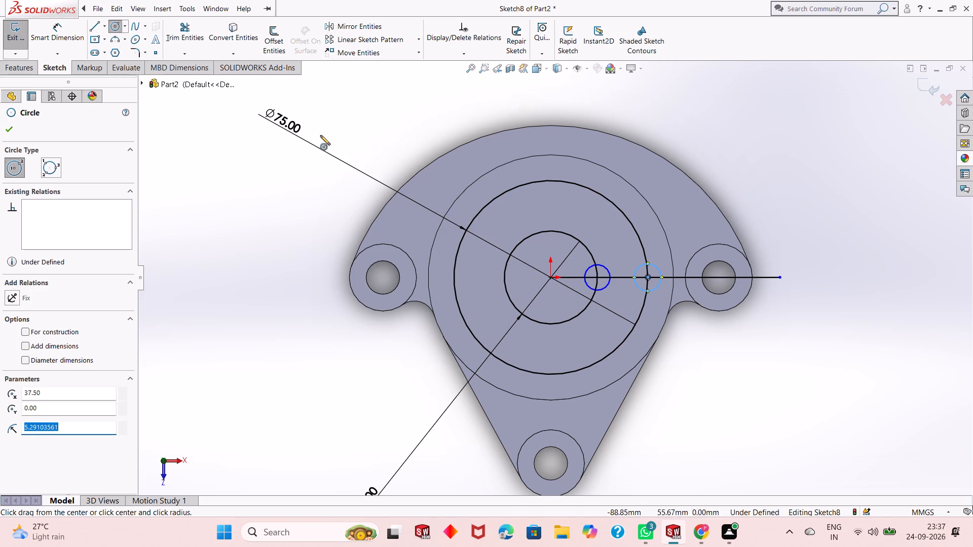
{"action": "right_click", "coordinate": [240, 199]}
{"action": "left_click", "coordinate": [252, 209]}
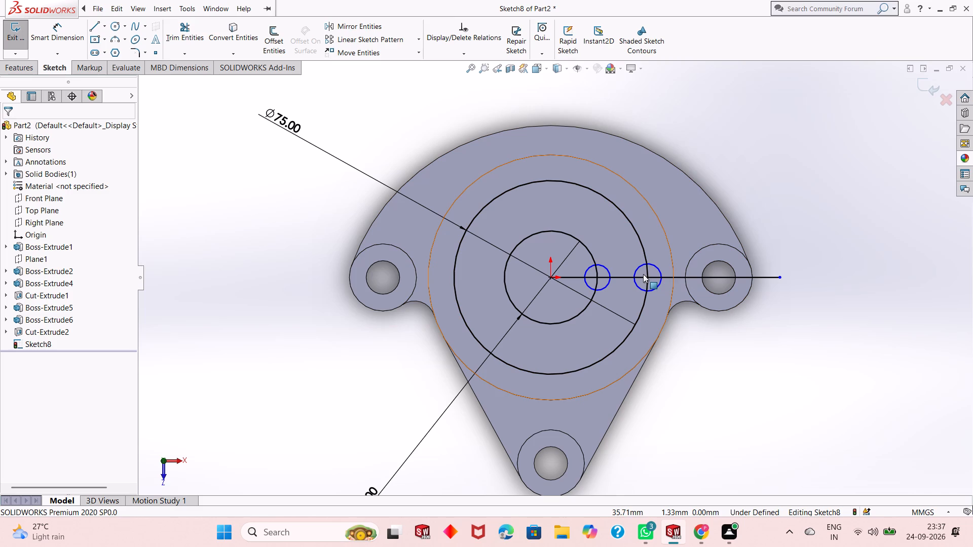
Dimension the small circle centred on the 36 mm circle to a diameter of 10 mm.
{"action": "left_click", "coordinate": [55, 37]}
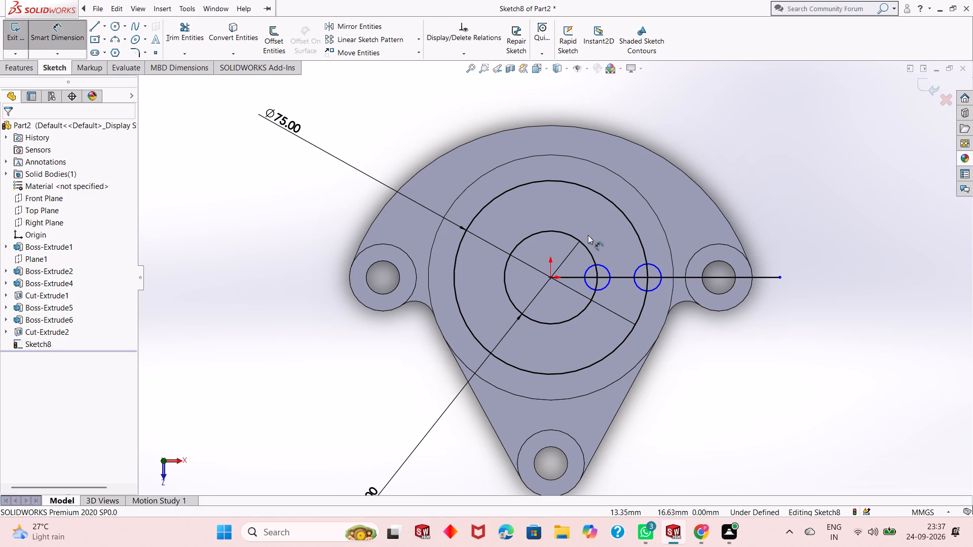
{"action": "left_click", "coordinate": [608, 287]}
{"action": "left_click", "coordinate": [758, 400]}
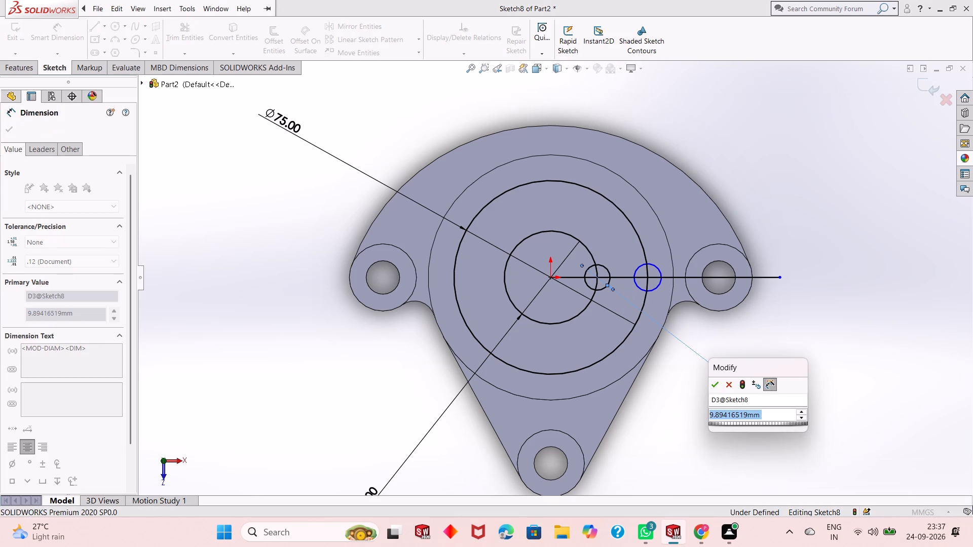
{"action": "type", "text": "10"}
{"action": "key", "text": "Return"}
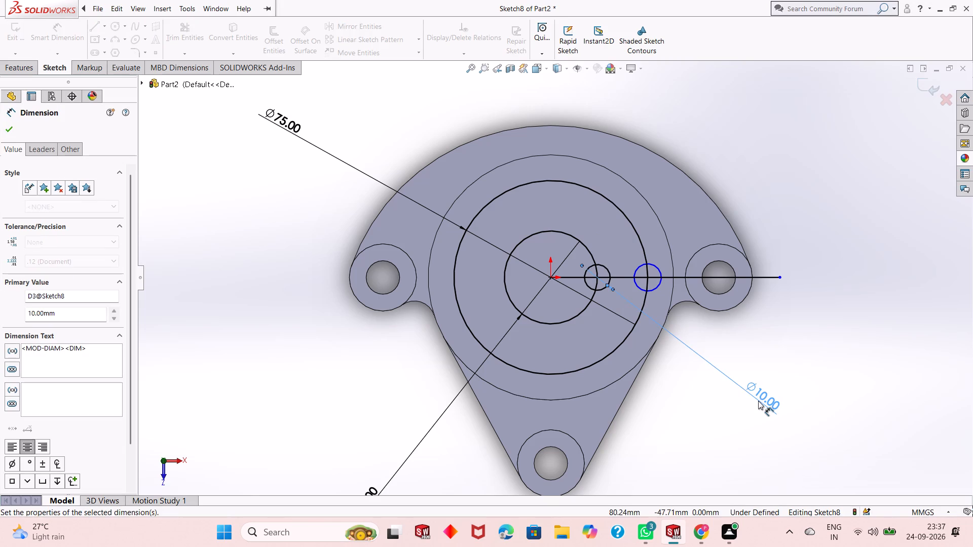
Dimension the small circle centred on the 75 mm circle to a diameter of 10 mm.
{"action": "left_click", "coordinate": [656, 289]}
{"action": "left_click", "coordinate": [809, 362]}
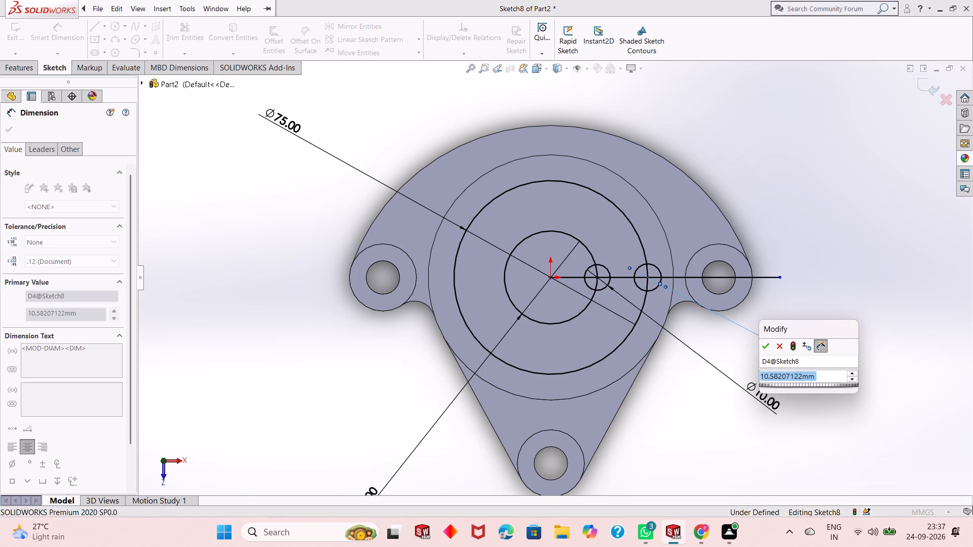
{"action": "type", "text": "10"}
{"action": "key", "text": "Return"}
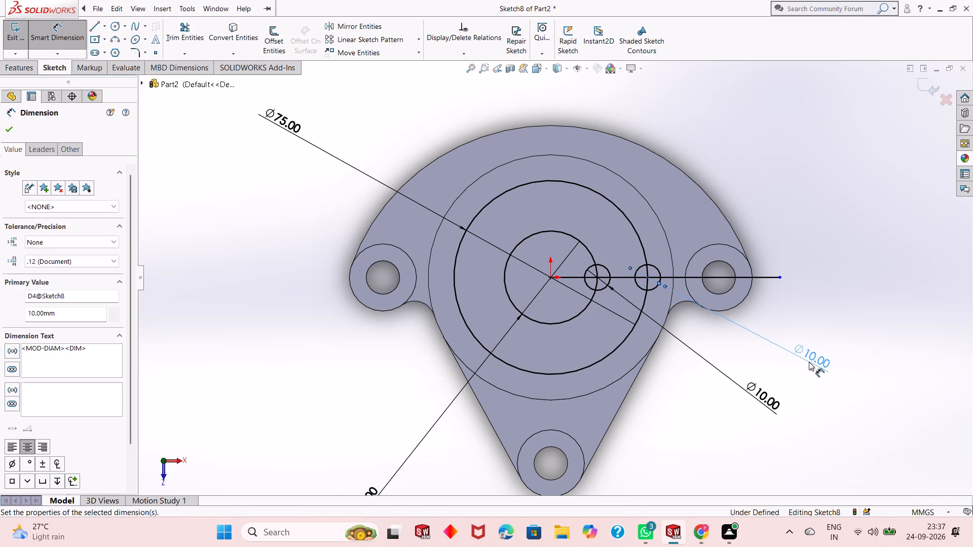
{"action": "right_click", "coordinate": [789, 246]}
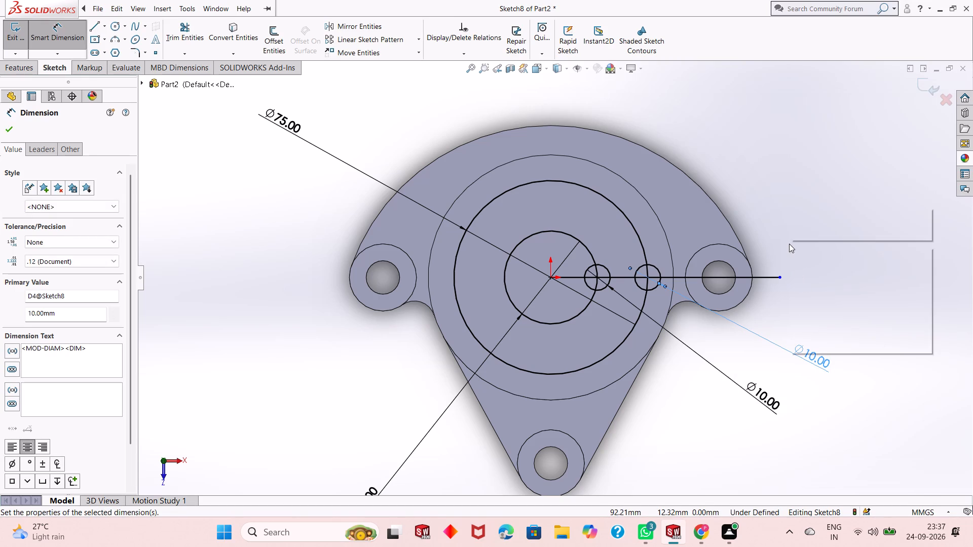
{"action": "left_click", "coordinate": [805, 276]}
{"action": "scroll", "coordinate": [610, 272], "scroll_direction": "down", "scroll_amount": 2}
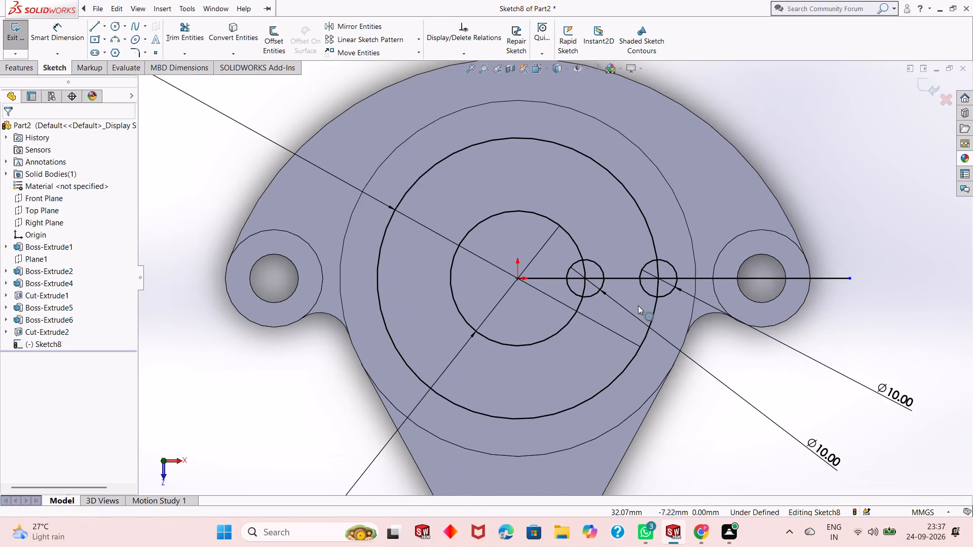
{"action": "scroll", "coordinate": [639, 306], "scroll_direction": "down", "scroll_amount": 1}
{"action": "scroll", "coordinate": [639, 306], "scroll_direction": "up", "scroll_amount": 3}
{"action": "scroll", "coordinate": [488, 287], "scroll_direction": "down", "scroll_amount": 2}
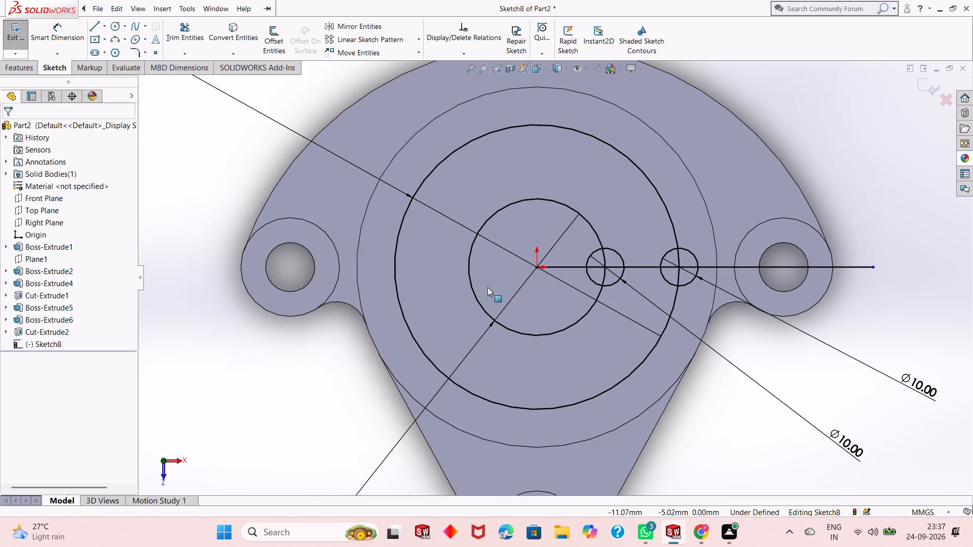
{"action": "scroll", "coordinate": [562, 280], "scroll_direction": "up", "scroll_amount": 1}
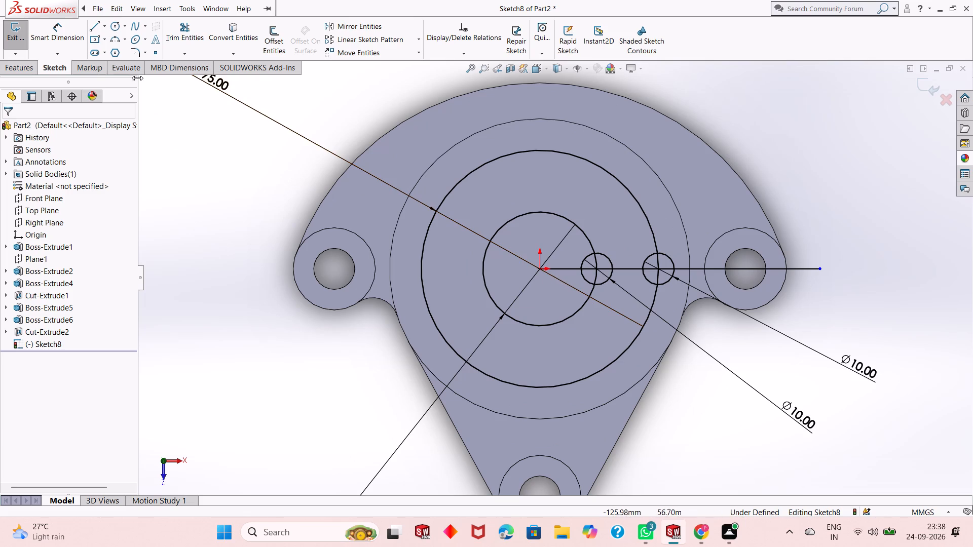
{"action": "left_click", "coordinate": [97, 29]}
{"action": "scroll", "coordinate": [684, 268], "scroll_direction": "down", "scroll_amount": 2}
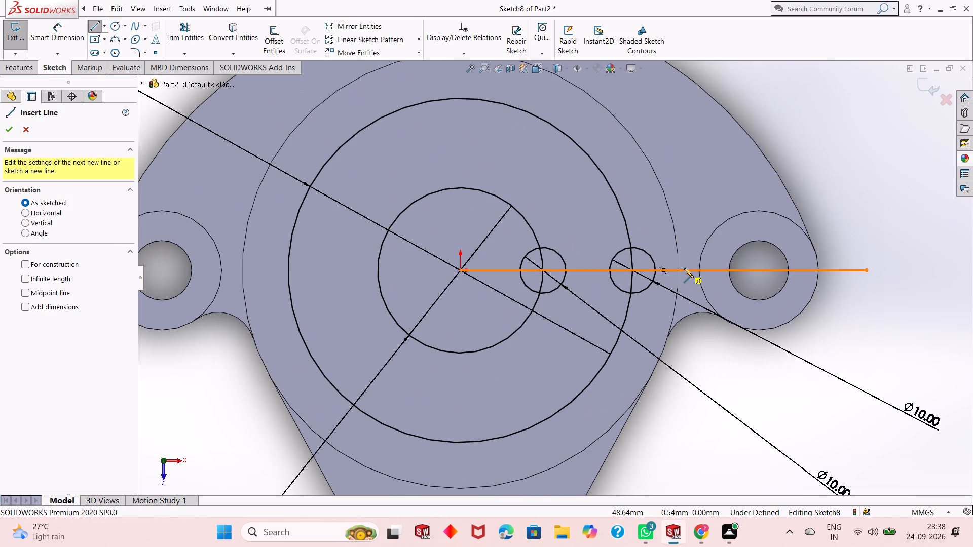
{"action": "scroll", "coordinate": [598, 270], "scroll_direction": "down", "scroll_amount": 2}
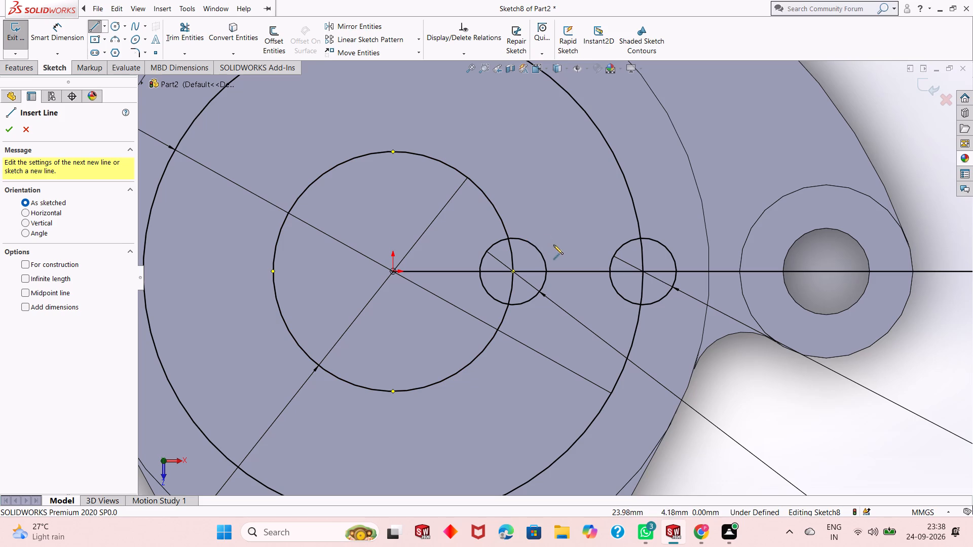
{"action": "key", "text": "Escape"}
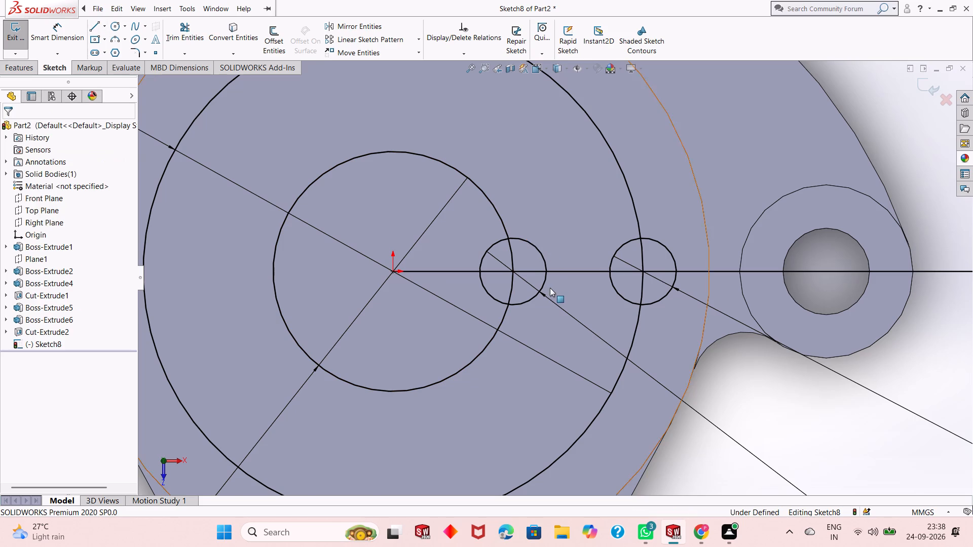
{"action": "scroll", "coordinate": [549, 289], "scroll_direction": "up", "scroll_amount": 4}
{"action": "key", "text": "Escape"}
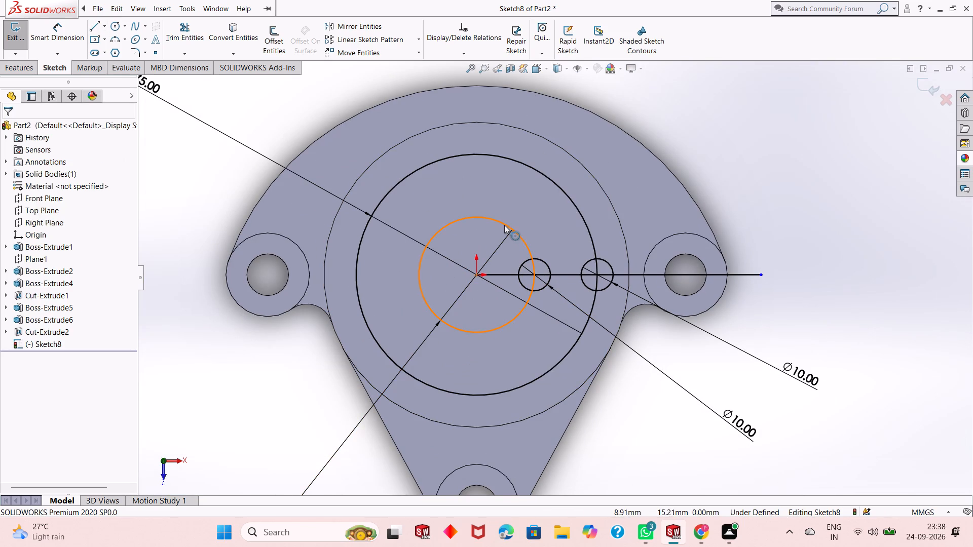
Delete the 36 mm and 75 mm origin-centred circles from the sketch, keeping the two small circles.
{"action": "left_click", "coordinate": [504, 224]}
{"action": "left_click", "coordinate": [570, 198], "text": "ctrl"}
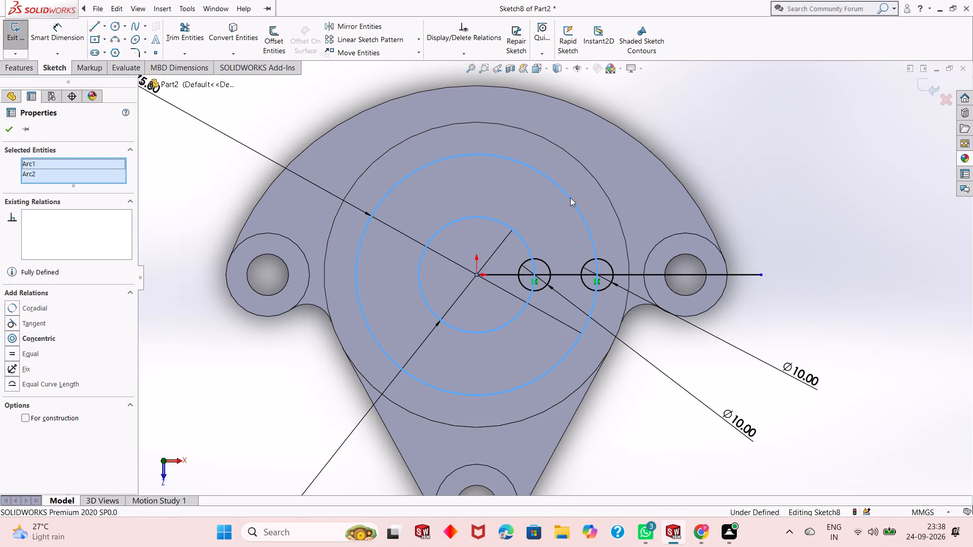
{"action": "right_click", "coordinate": [570, 198]}
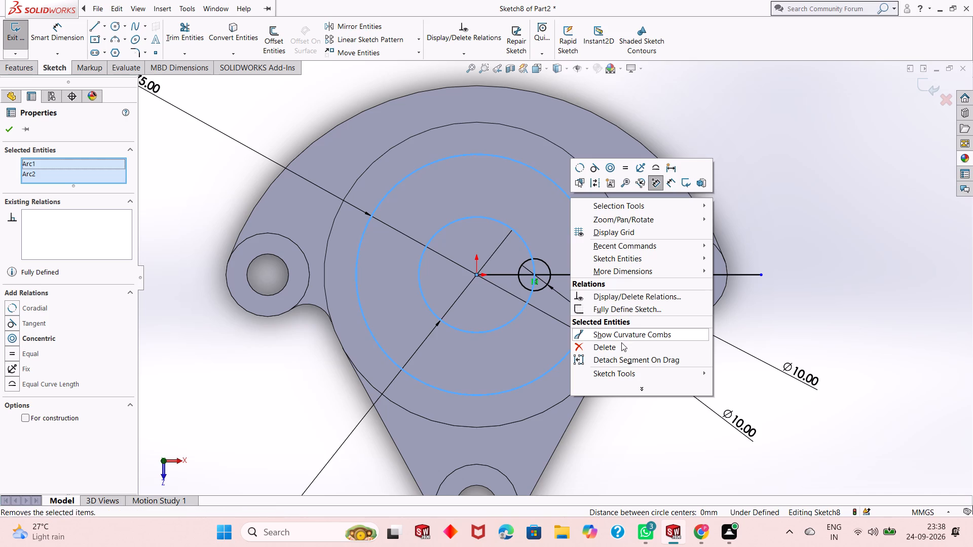
{"action": "left_click", "coordinate": [621, 342]}
{"action": "left_click", "coordinate": [426, 269]}
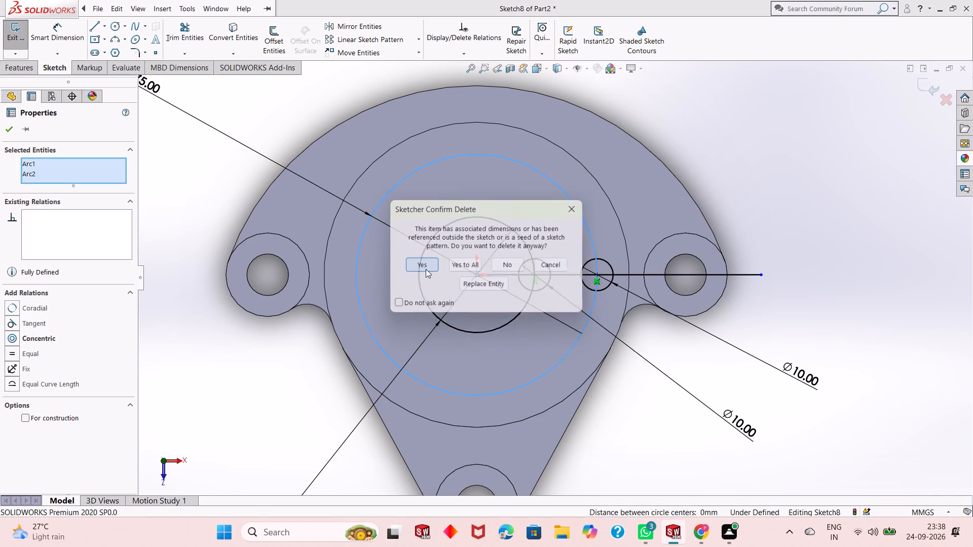
{"action": "left_click", "coordinate": [426, 269]}
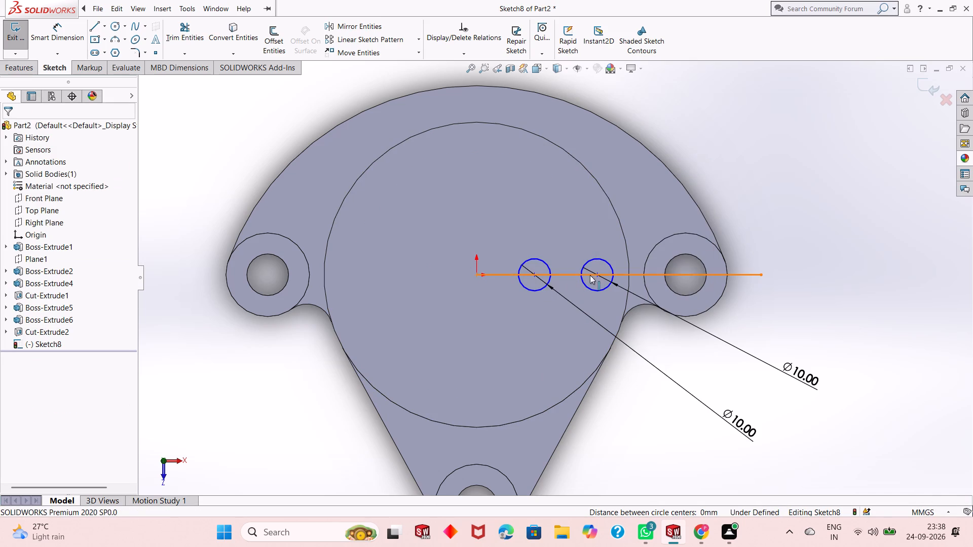
Delete the horizontal line running from the origin through the two small circles.
{"action": "right_click", "coordinate": [743, 274]}
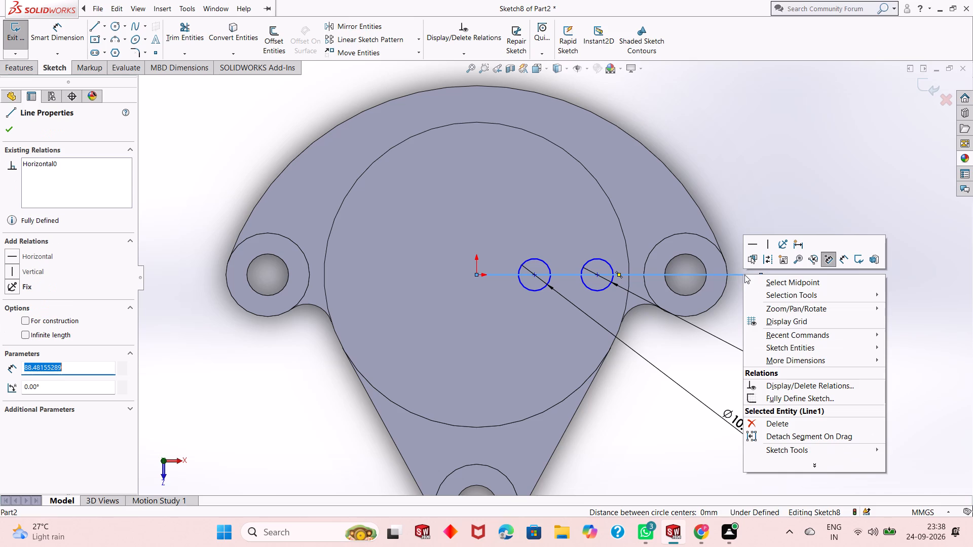
{"action": "left_click", "coordinate": [795, 420]}
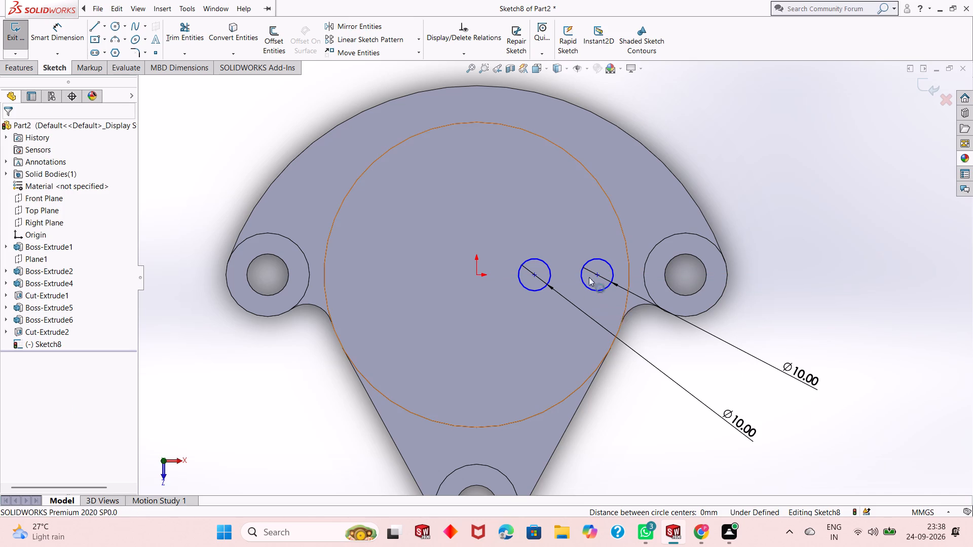
Draw a 19.5 mm horizontal line joining the uppermost points of the two 10 mm circles.
{"action": "left_click", "coordinate": [91, 28]}
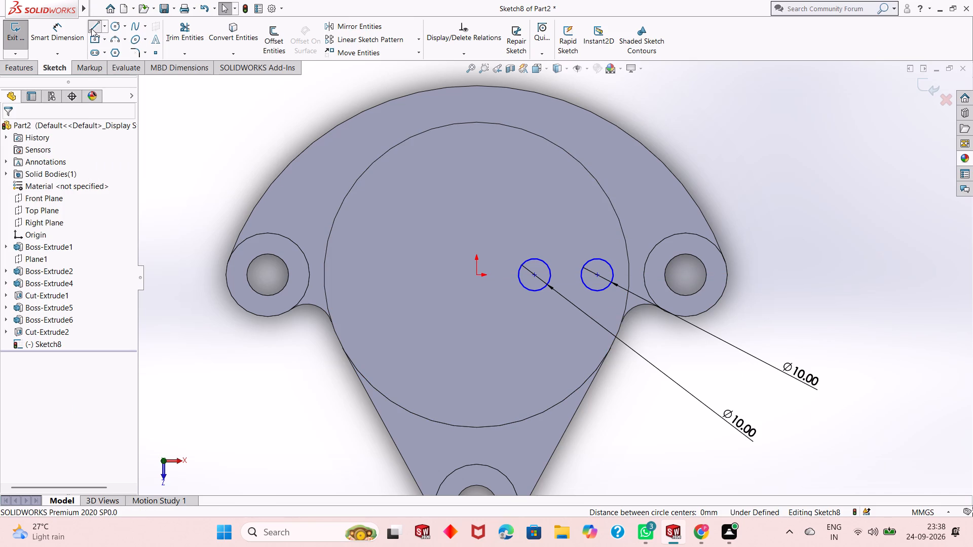
{"action": "scroll", "coordinate": [567, 276], "scroll_direction": "down", "scroll_amount": 3}
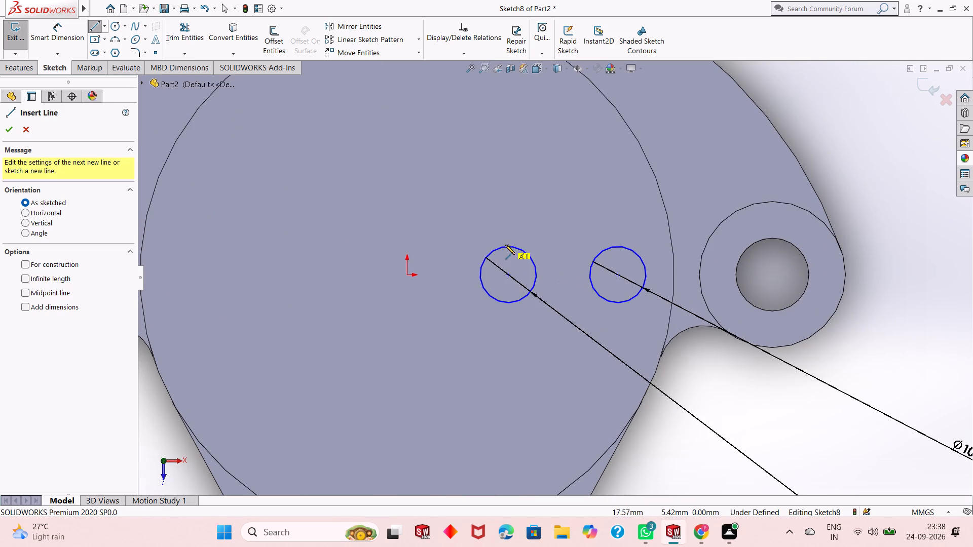
{"action": "left_click", "coordinate": [508, 247]}
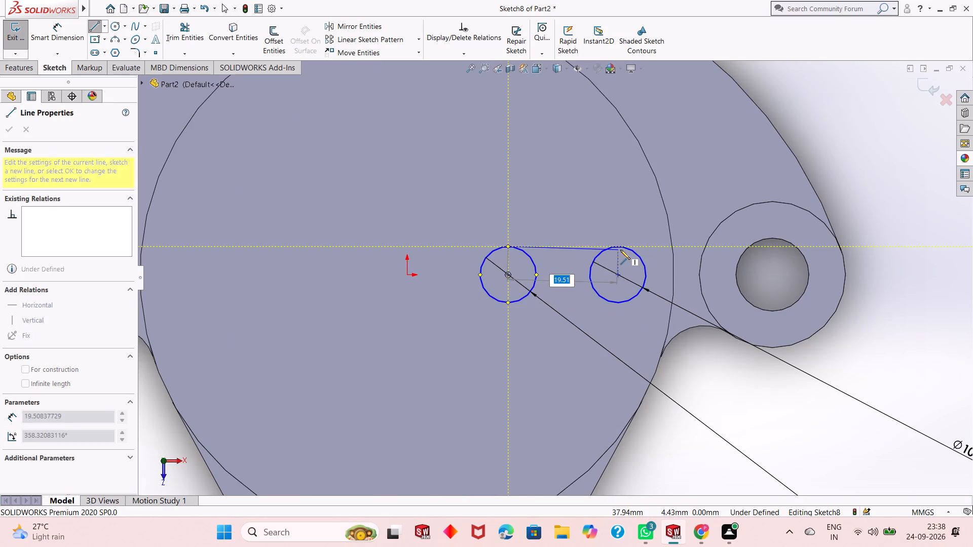
{"action": "left_click", "coordinate": [620, 247]}
{"action": "right_click", "coordinate": [620, 247]}
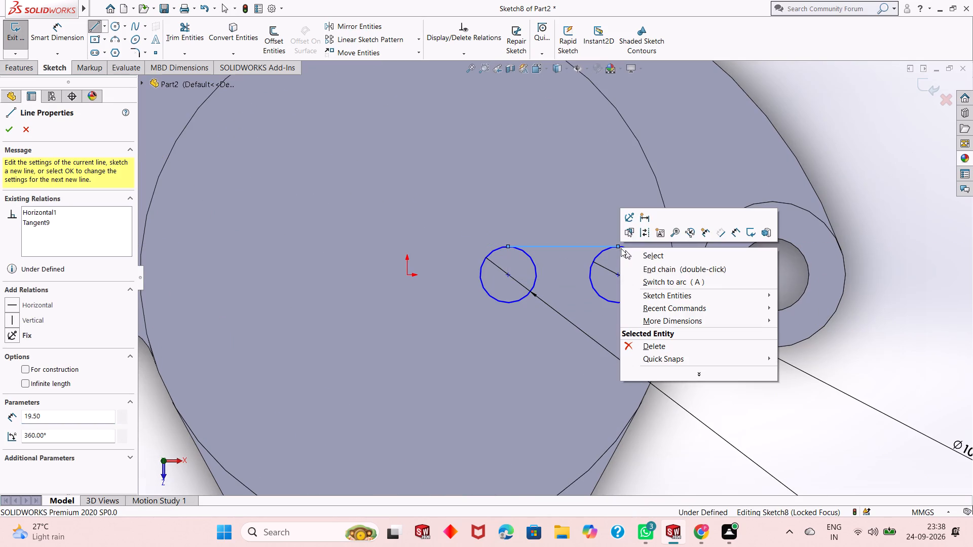
{"action": "left_click", "coordinate": [629, 257]}
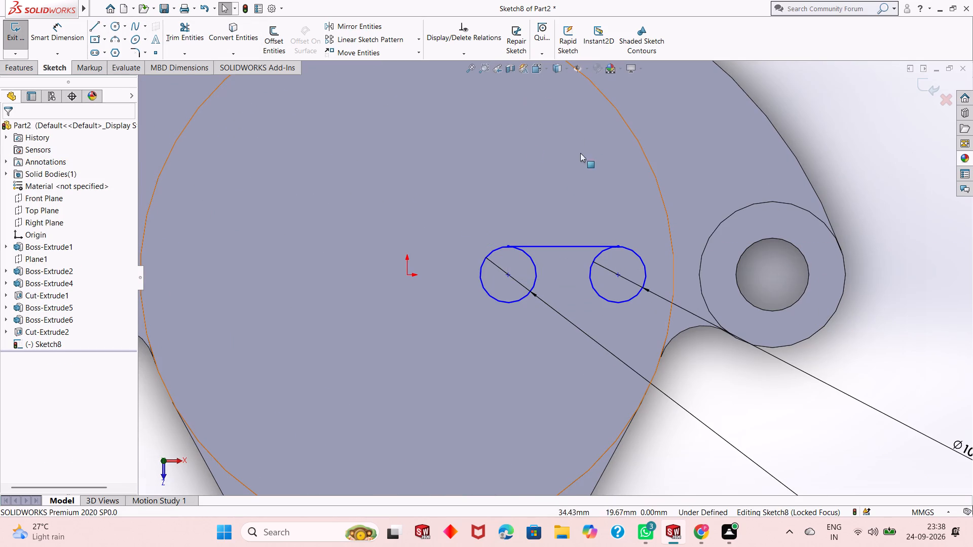
Draw a 19.5 mm horizontal line joining the lowermost points of the two 10 mm circles.
{"action": "left_click", "coordinate": [95, 24]}
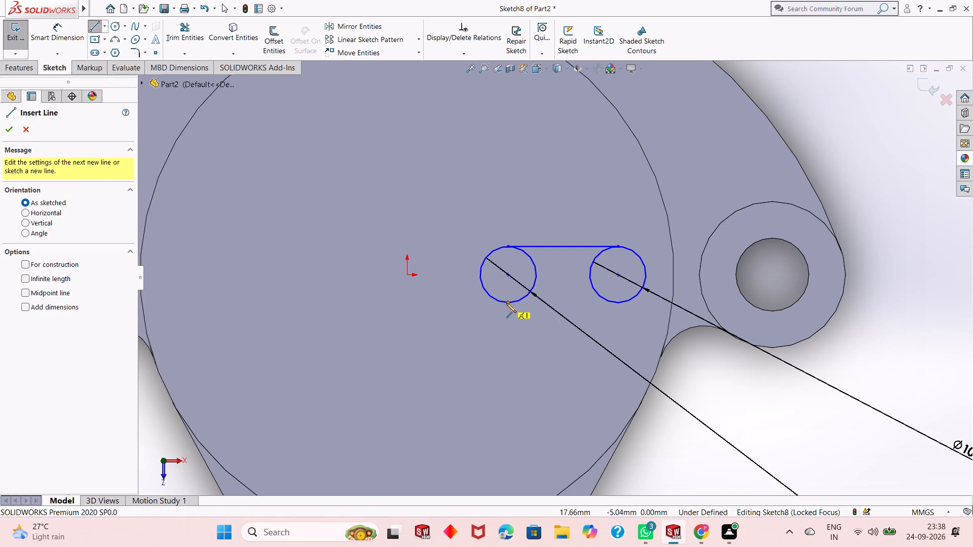
{"action": "left_click", "coordinate": [508, 303]}
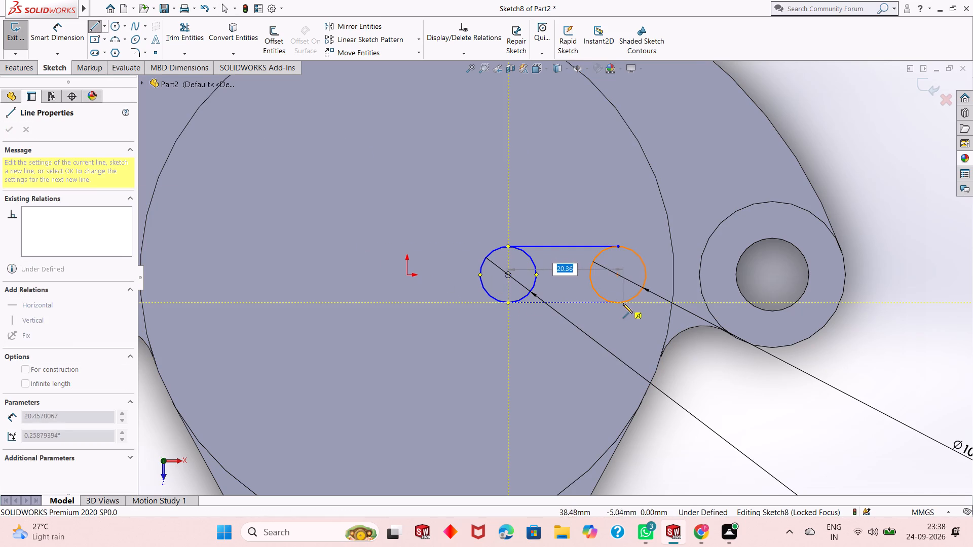
{"action": "left_click", "coordinate": [617, 304]}
{"action": "right_click", "coordinate": [617, 304]}
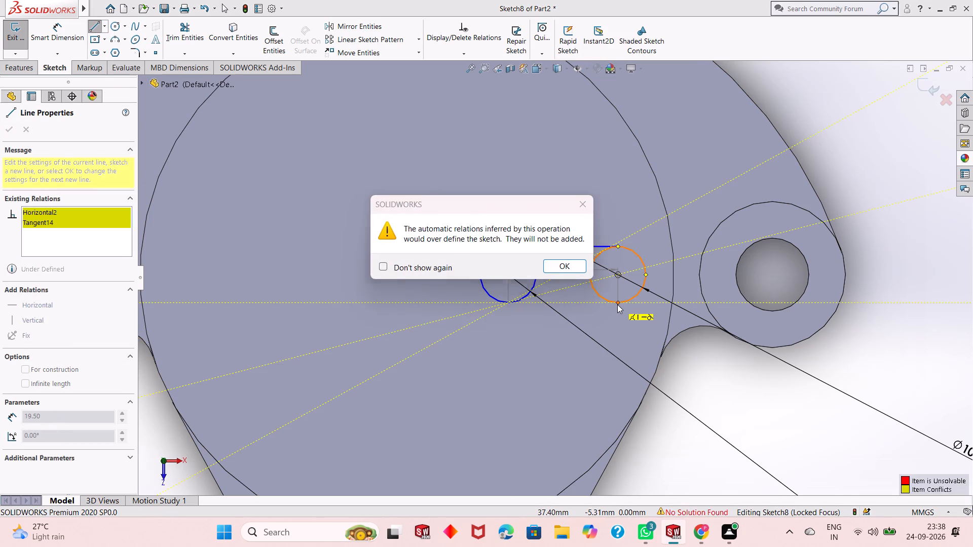
{"action": "key", "text": "Escape"}
{"action": "key", "text": "Escape"}
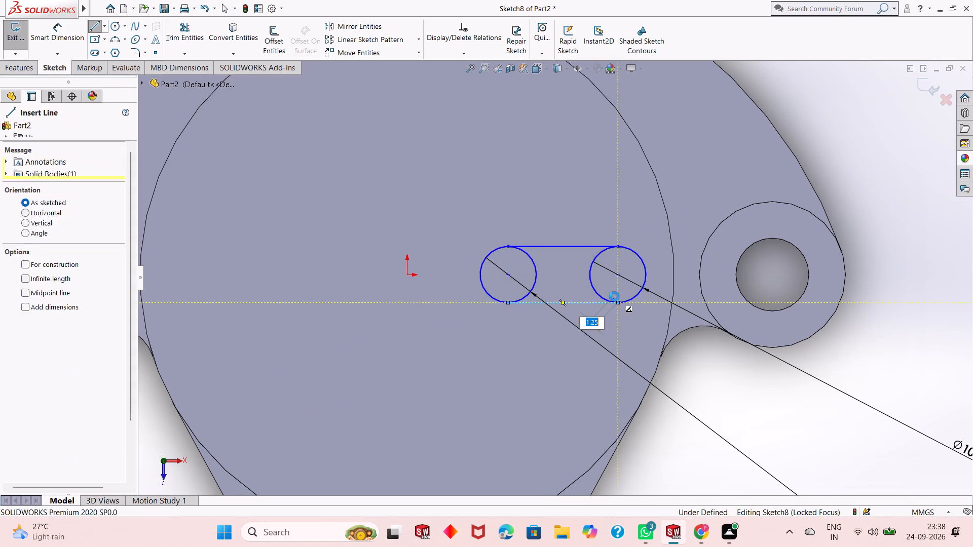
{"action": "key", "text": "Escape"}
{"action": "key", "text": "Escape"}
{"action": "key", "text": "Escape"}
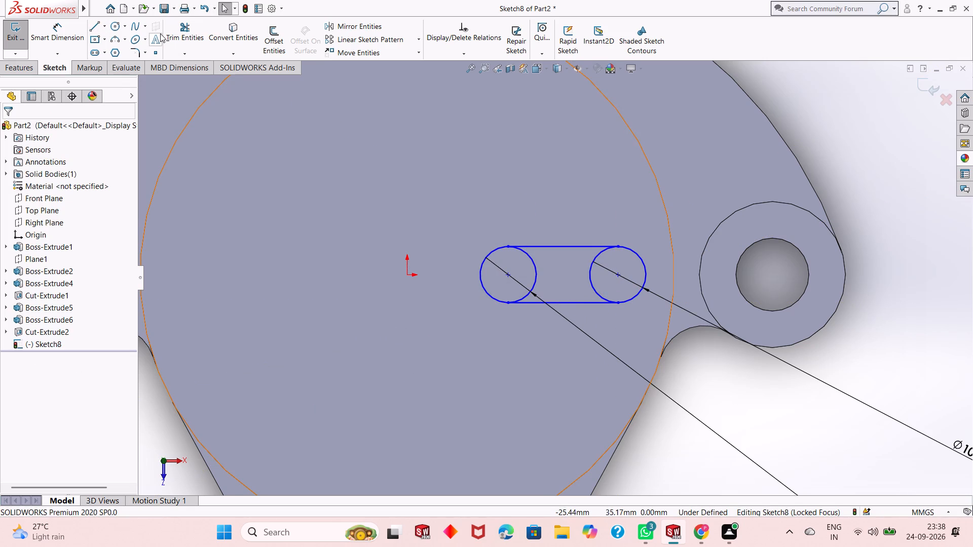
Trim away the facing inner halves of the two 10 mm circles to form a closed slot outline.
{"action": "left_click", "coordinate": [174, 33]}
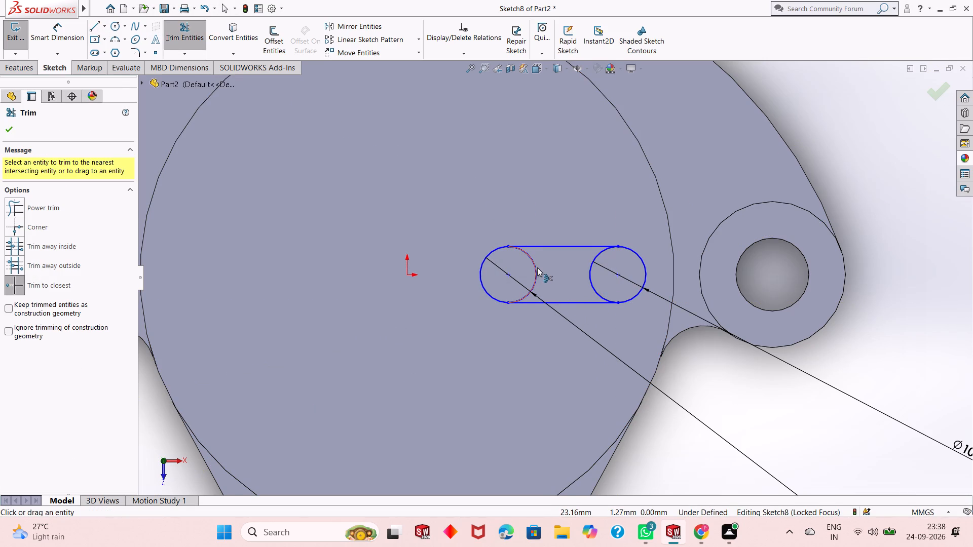
{"action": "left_click", "coordinate": [537, 267]}
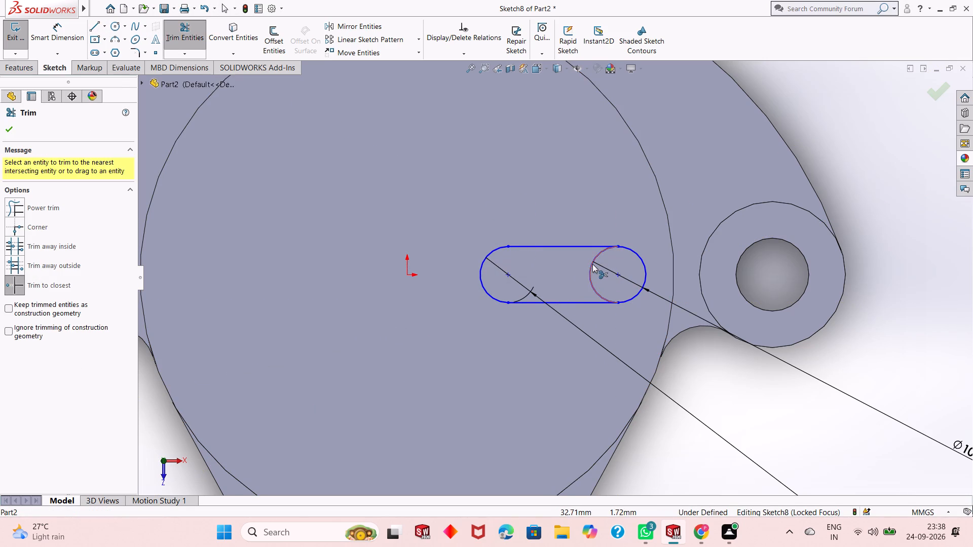
{"action": "left_click", "coordinate": [592, 264]}
{"action": "right_click", "coordinate": [783, 109]}
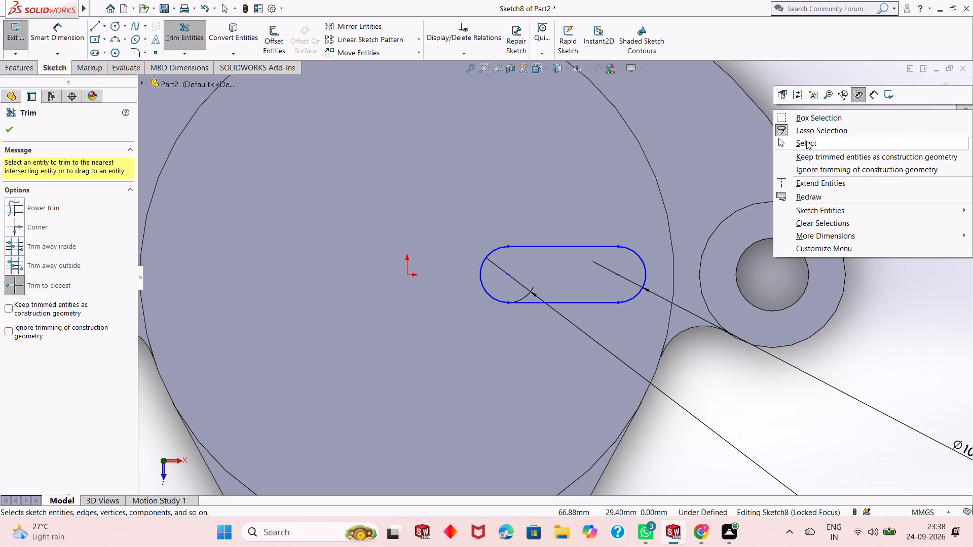
{"action": "left_click", "coordinate": [806, 141]}
Dimension the horizontal distance from the origin to the centre of the slot's inner arc, placing it below the part.
{"action": "scroll", "coordinate": [605, 315], "scroll_direction": "up", "scroll_amount": 2}
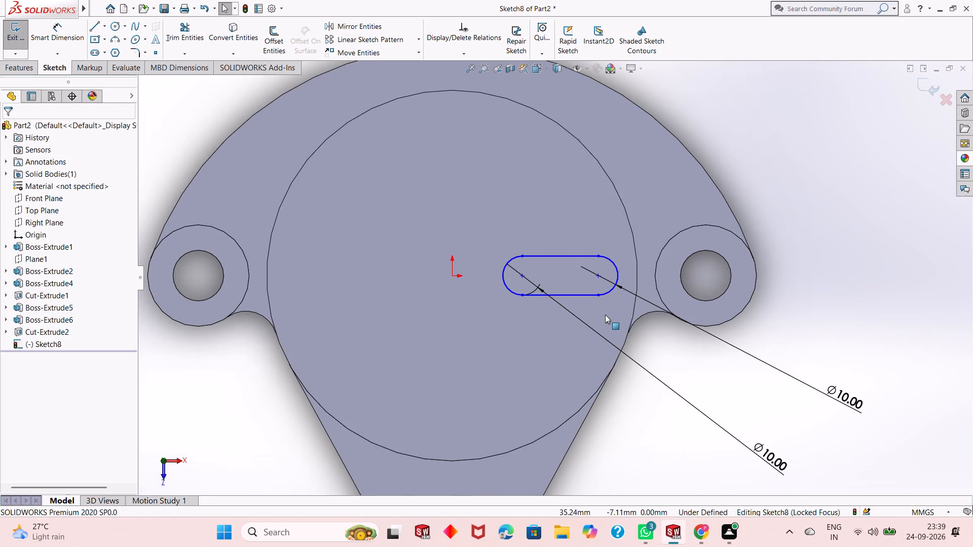
{"action": "left_click", "coordinate": [44, 35]}
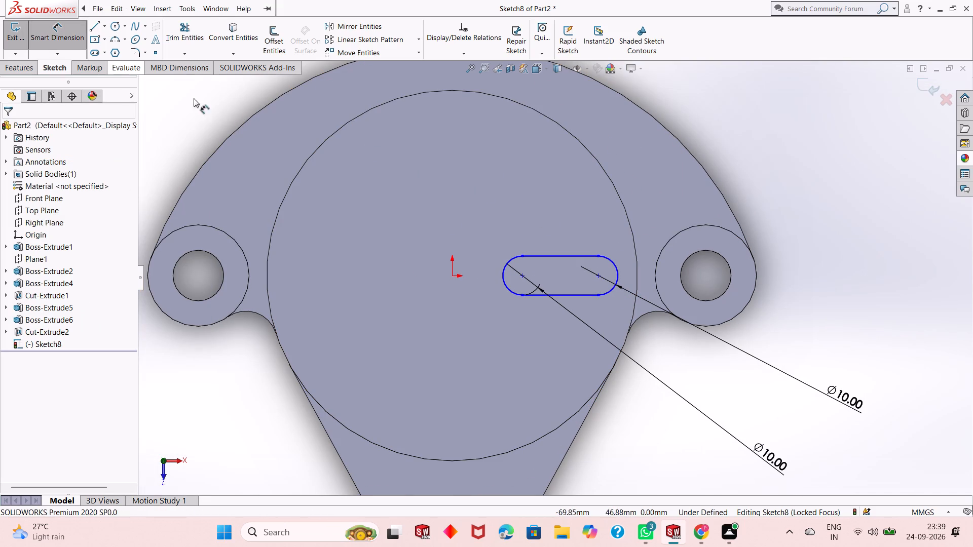
{"action": "left_click", "coordinate": [520, 277]}
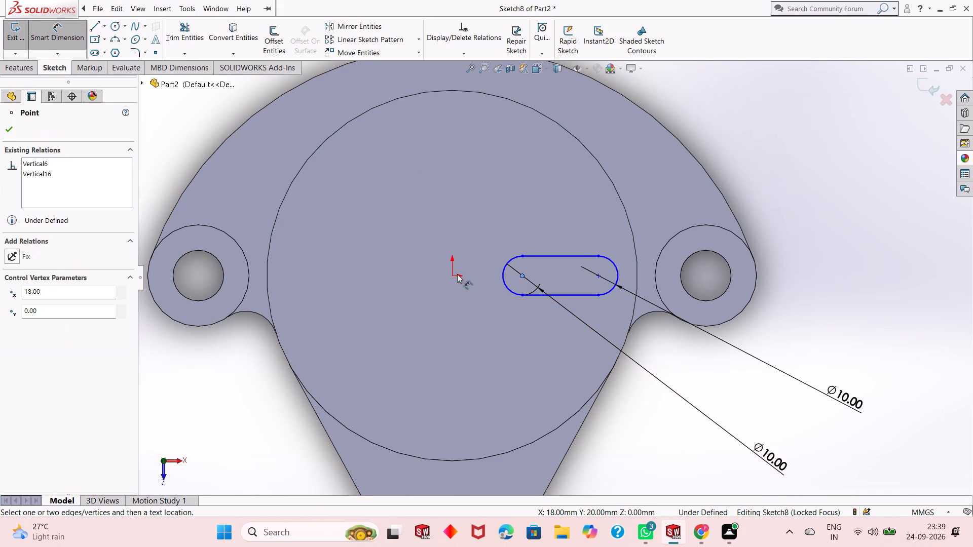
{"action": "left_click", "coordinate": [451, 274]}
{"action": "scroll", "coordinate": [493, 448], "scroll_direction": "up", "scroll_amount": 3}
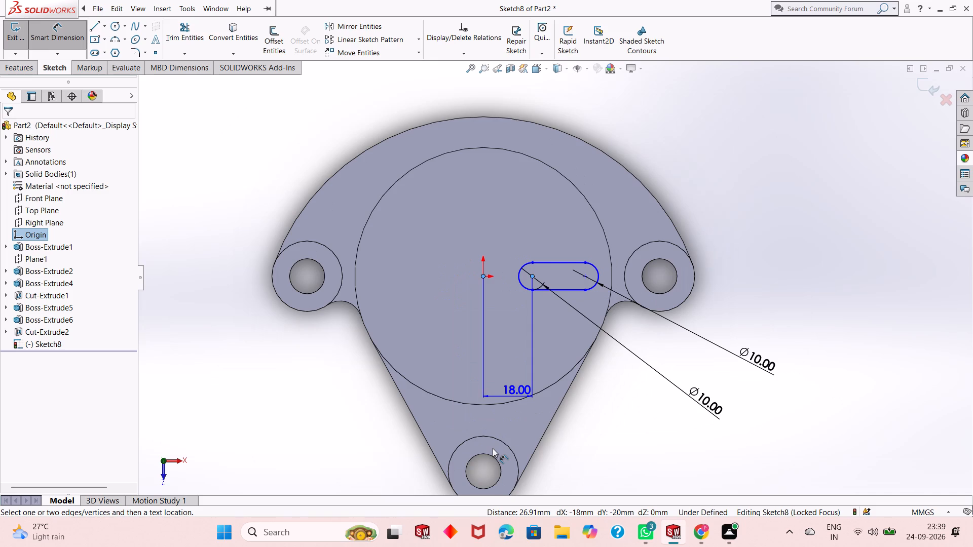
{"action": "left_click", "coordinate": [516, 483]}
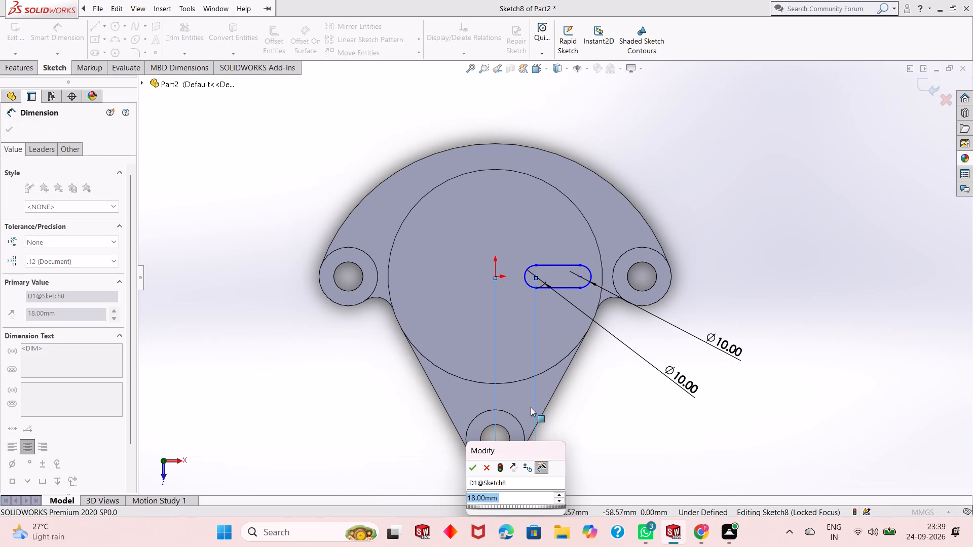
{"action": "left_click", "coordinate": [470, 473]}
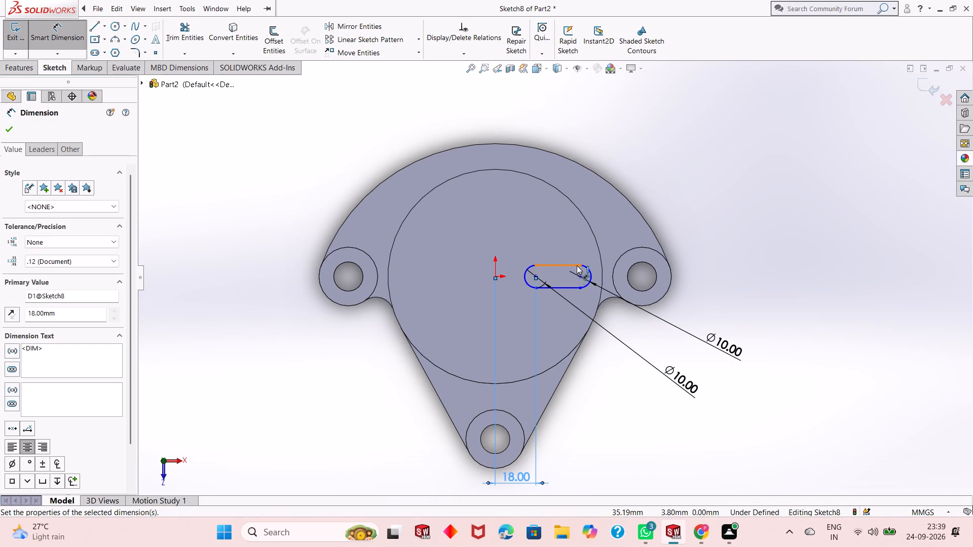
{"action": "left_click", "coordinate": [580, 277]}
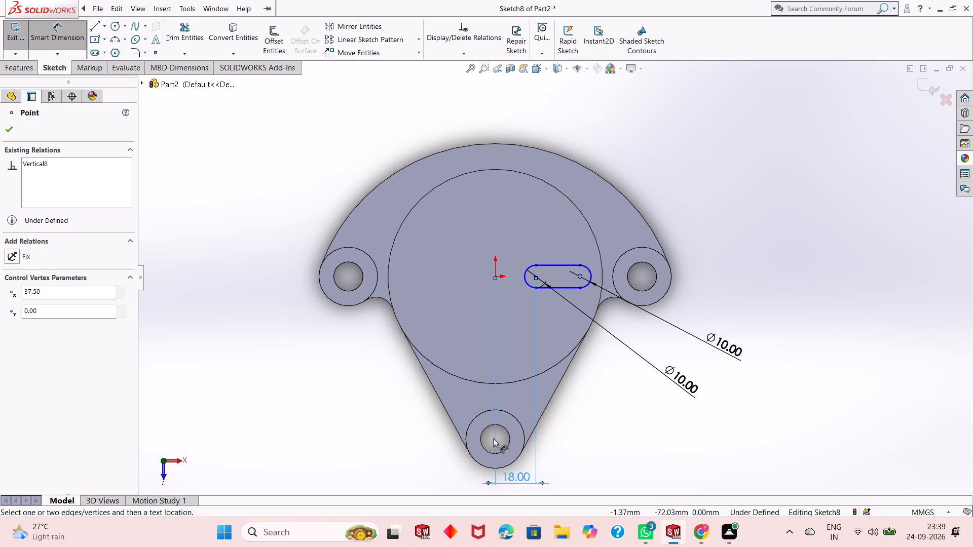
{"action": "key", "text": "Escape"}
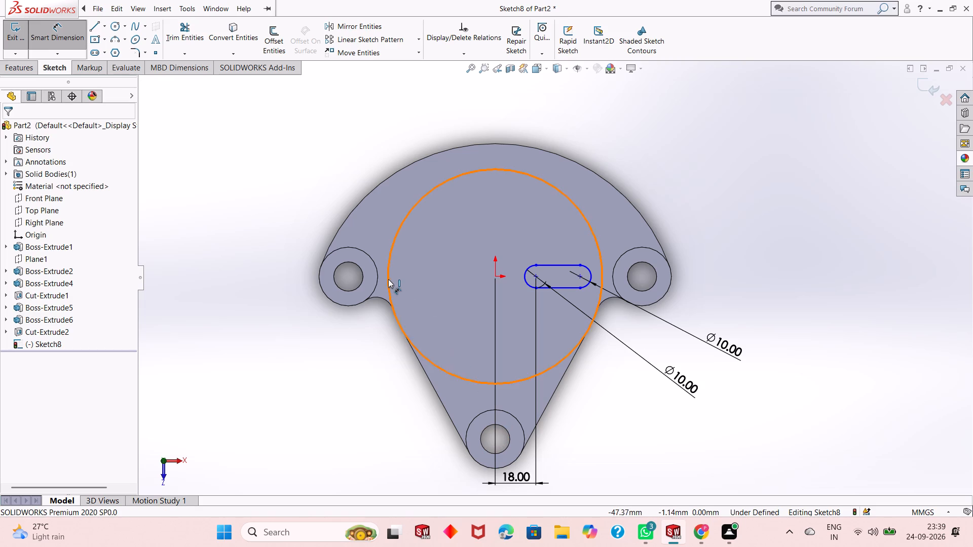
Draw a short vertical line from the centre of the arm boss's bore up to the bore's edge.
{"action": "left_click", "coordinate": [89, 31]}
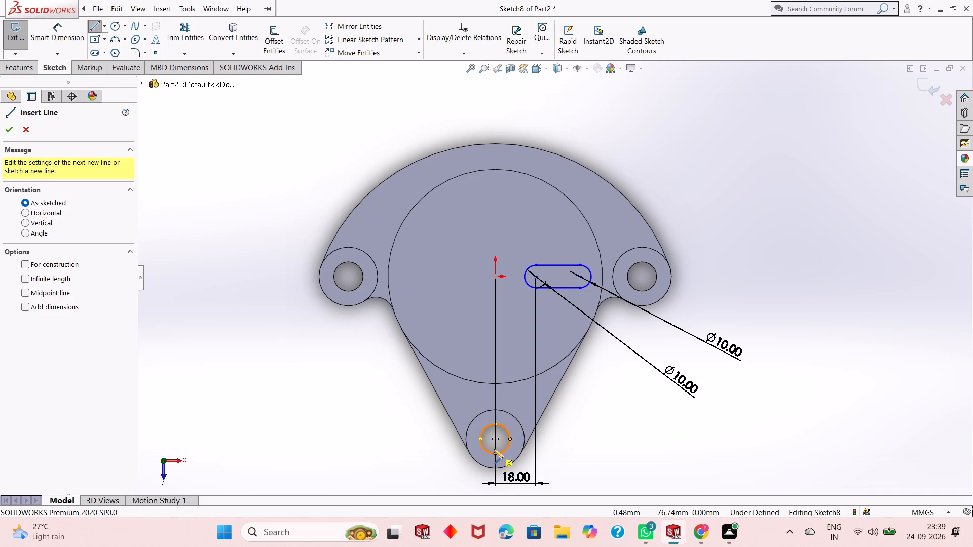
{"action": "left_click", "coordinate": [495, 438]}
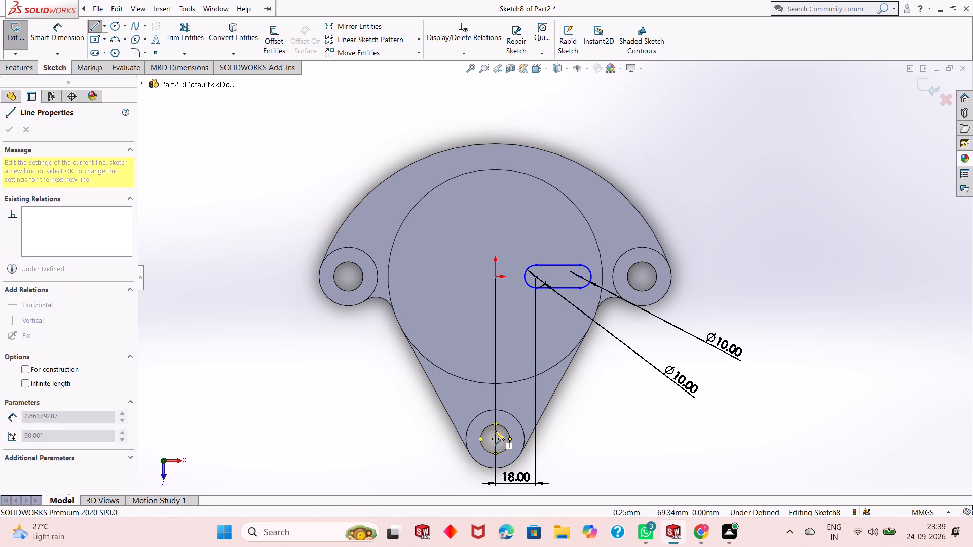
{"action": "left_click", "coordinate": [495, 423]}
{"action": "right_click", "coordinate": [495, 422]}
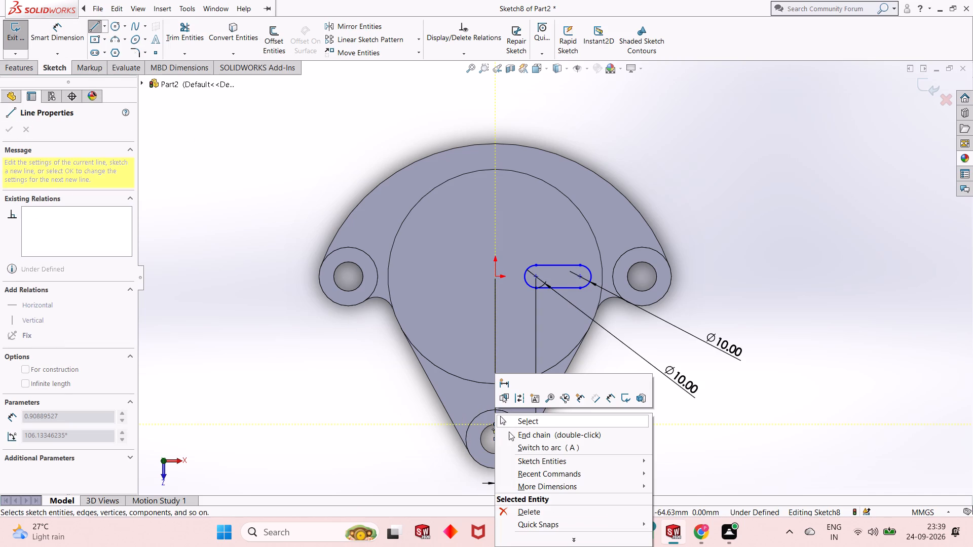
{"action": "left_click", "coordinate": [524, 424]}
Examine the slot sketch and the short line in the arm boss's bore against the solid part.
{"action": "middle_click_drag", "start_coordinate": [486, 484], "coordinate": [538, 413]}
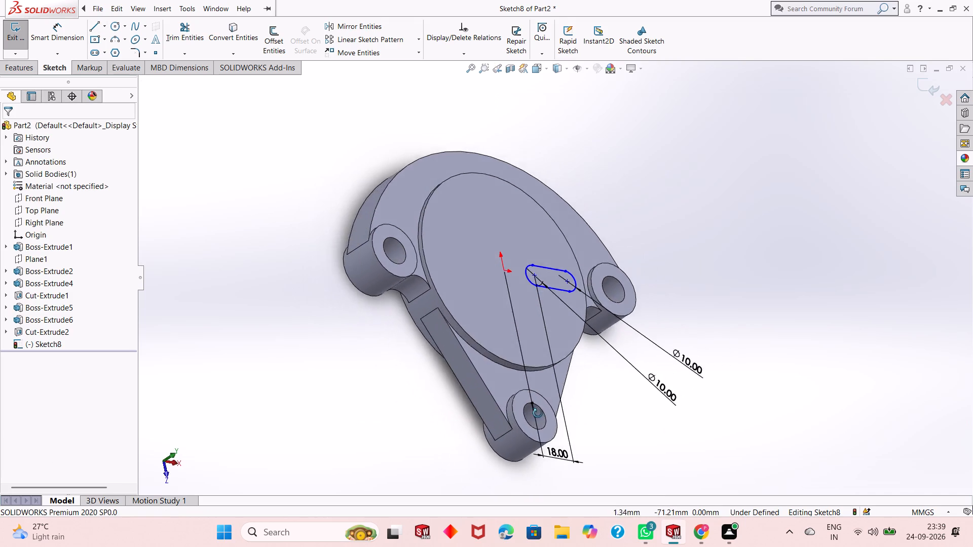
{"action": "middle_click_drag", "start_coordinate": [538, 413], "coordinate": [562, 406]}
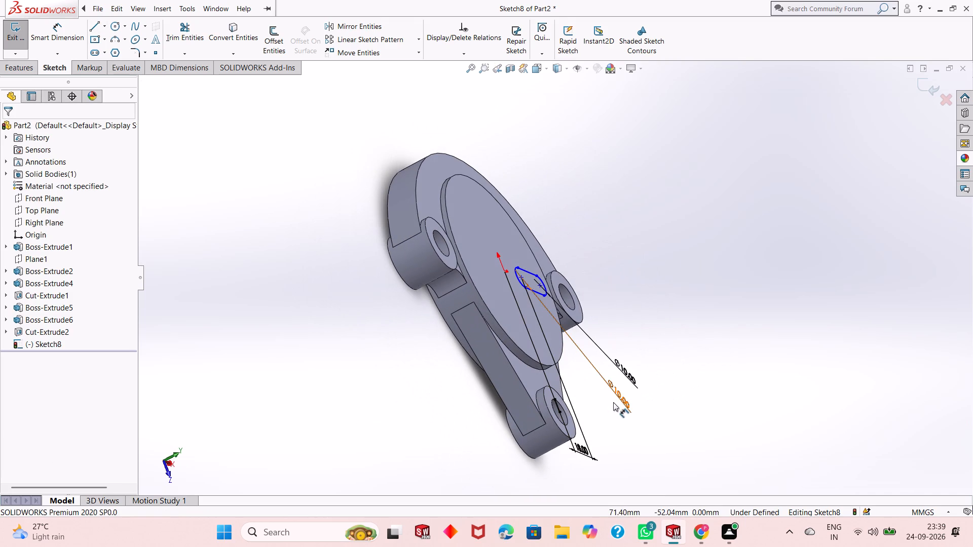
{"action": "middle_click", "coordinate": [585, 427]}
{"action": "middle_click_drag", "start_coordinate": [640, 345], "coordinate": [624, 384]}
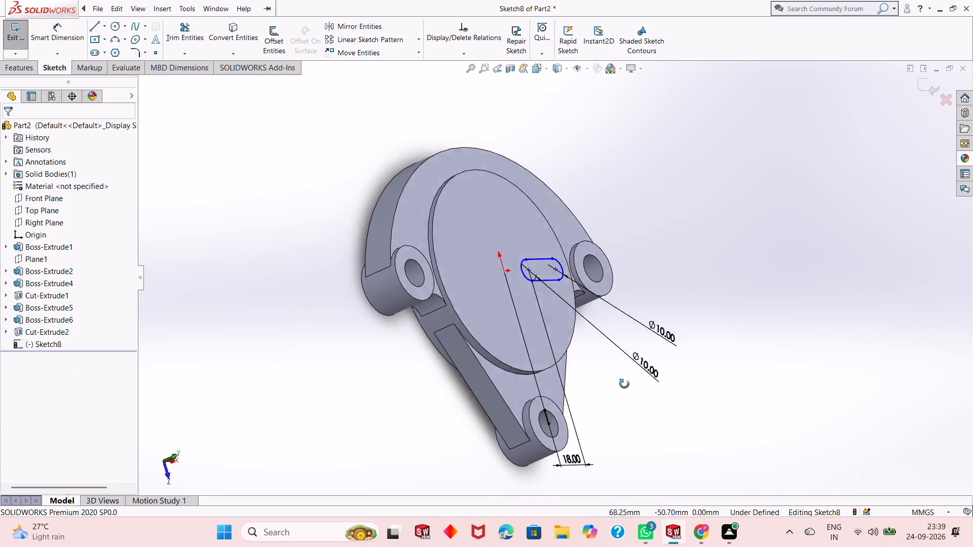
{"action": "middle_click_drag", "start_coordinate": [624, 384], "coordinate": [611, 395]}
{"action": "key", "text": "ctrl+8"}
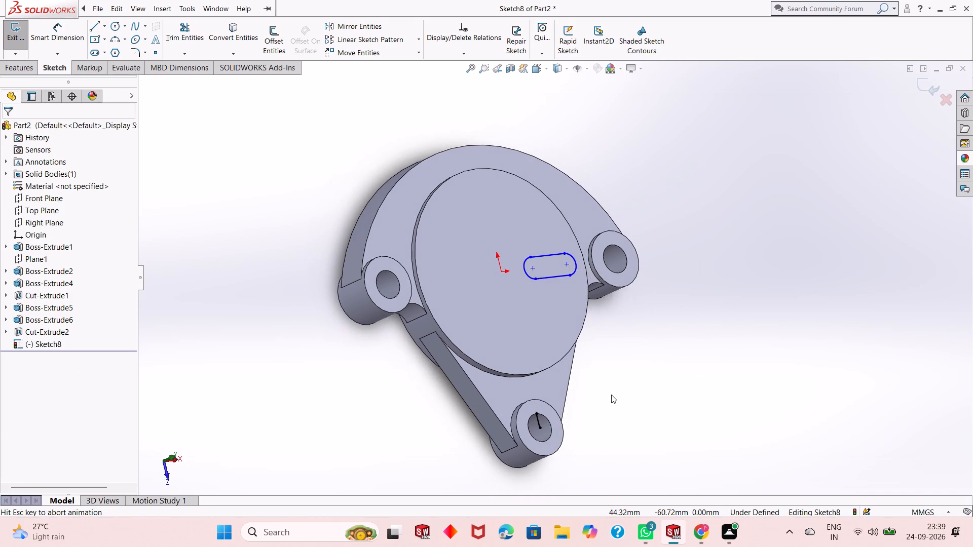
{"action": "scroll", "coordinate": [546, 189], "scroll_direction": "up", "scroll_amount": 1}
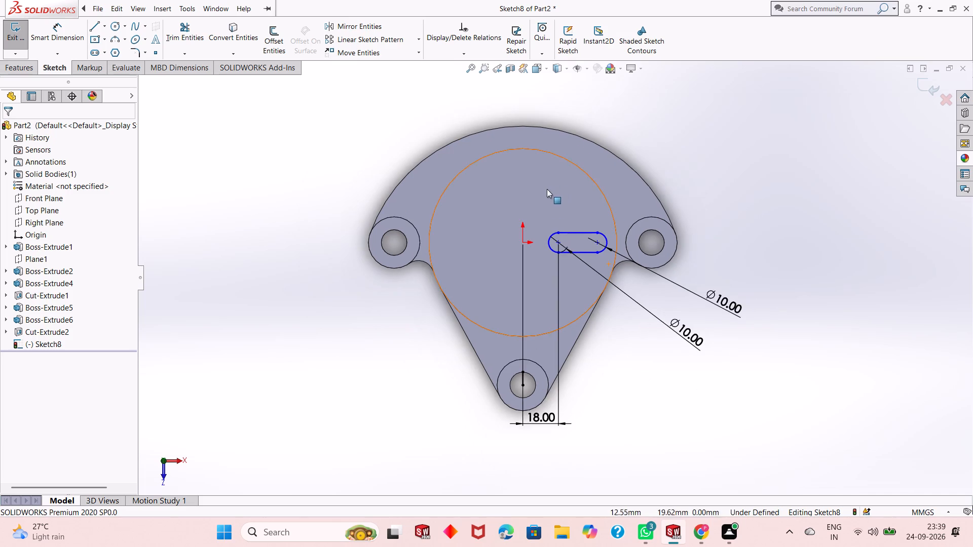
{"action": "scroll", "coordinate": [579, 253], "scroll_direction": "down", "scroll_amount": 2}
{"action": "scroll", "coordinate": [561, 253], "scroll_direction": "up", "scroll_amount": 1}
{"action": "right_click", "coordinate": [240, 339]}
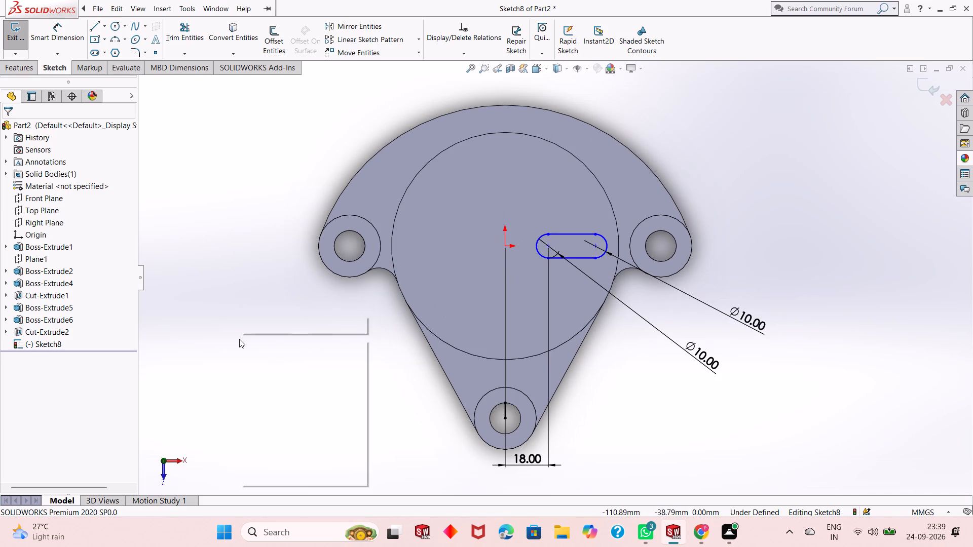
{"action": "left_click", "coordinate": [227, 296]}
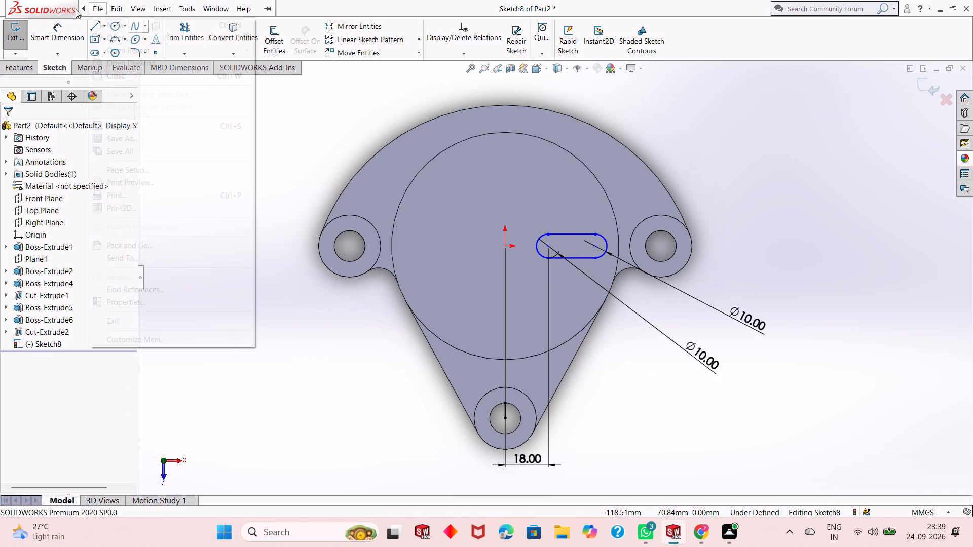
Dimension the vertical distance between the centre of the slot's outer arc and the centre of the arm boss's bore.
{"action": "left_click", "coordinate": [67, 35]}
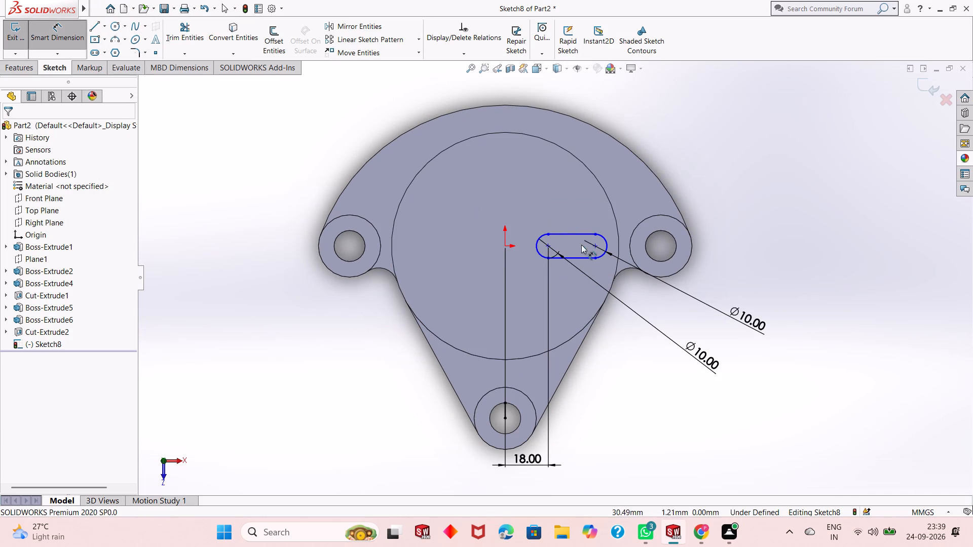
{"action": "left_click", "coordinate": [596, 248]}
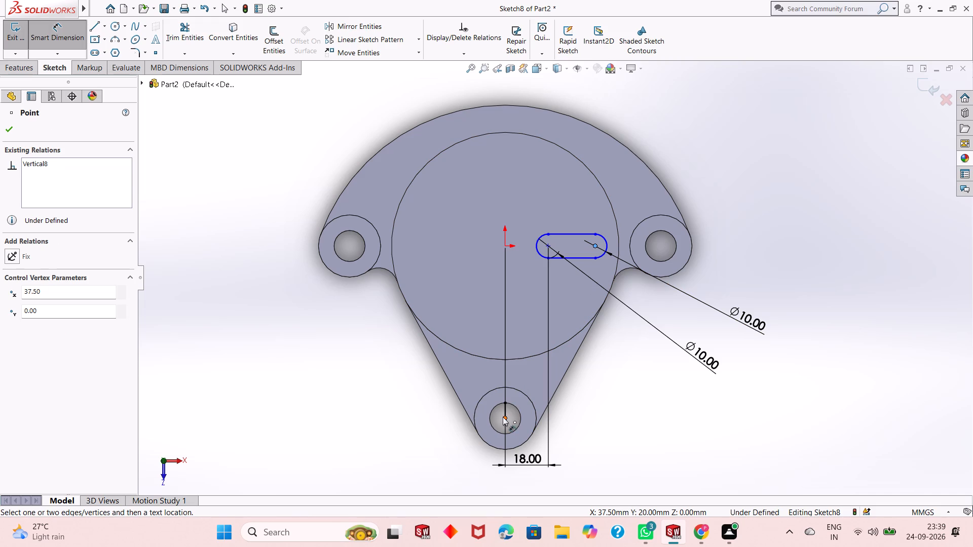
{"action": "left_click", "coordinate": [504, 418]}
{"action": "left_click", "coordinate": [780, 357]}
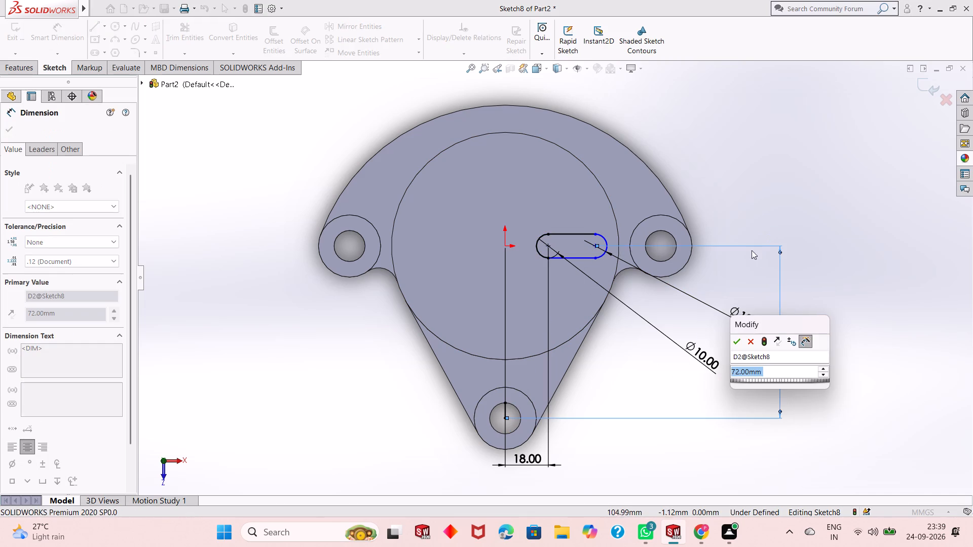
{"action": "left_click", "coordinate": [732, 341]}
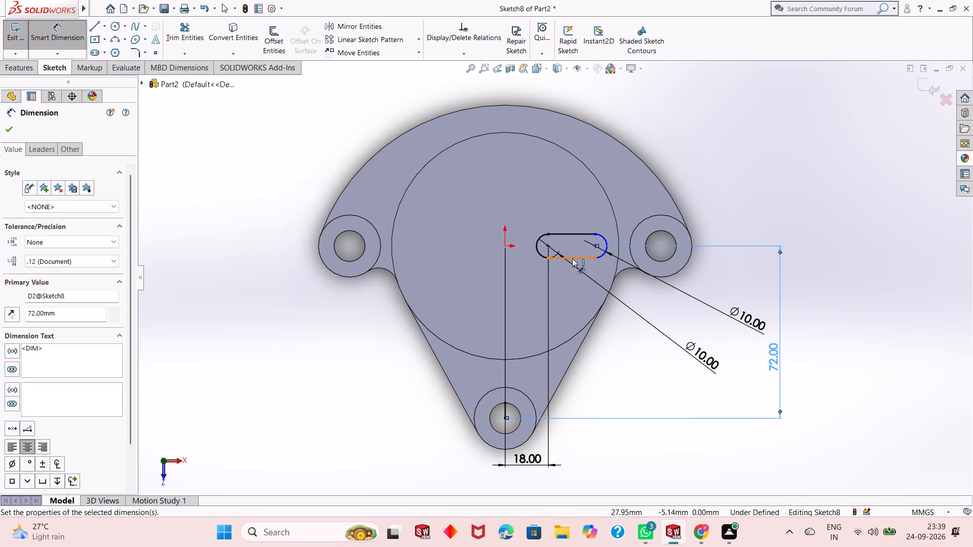
Dimension the length of the slot's lower straight edge, placing it below the slot.
{"action": "left_click", "coordinate": [573, 259]}
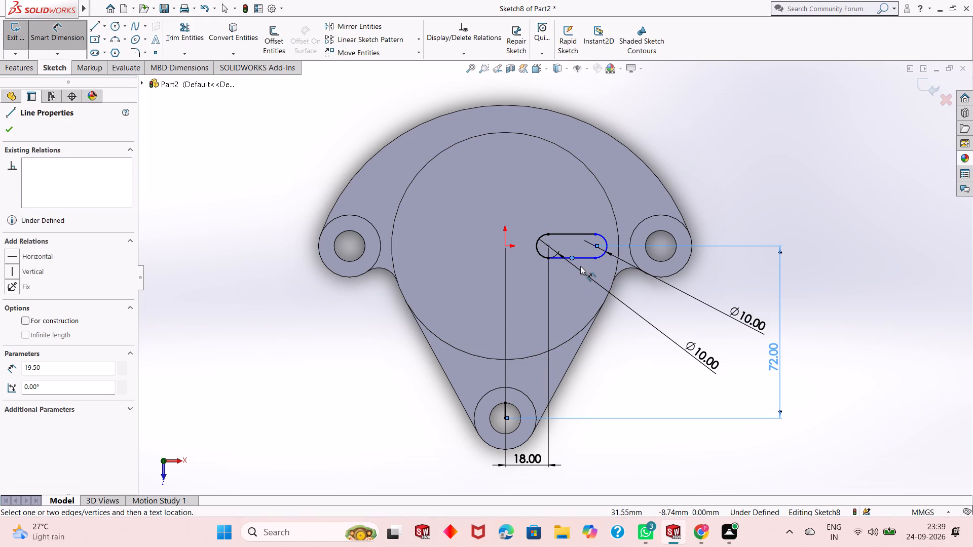
{"action": "key", "text": "Escape"}
{"action": "left_click", "coordinate": [580, 257]}
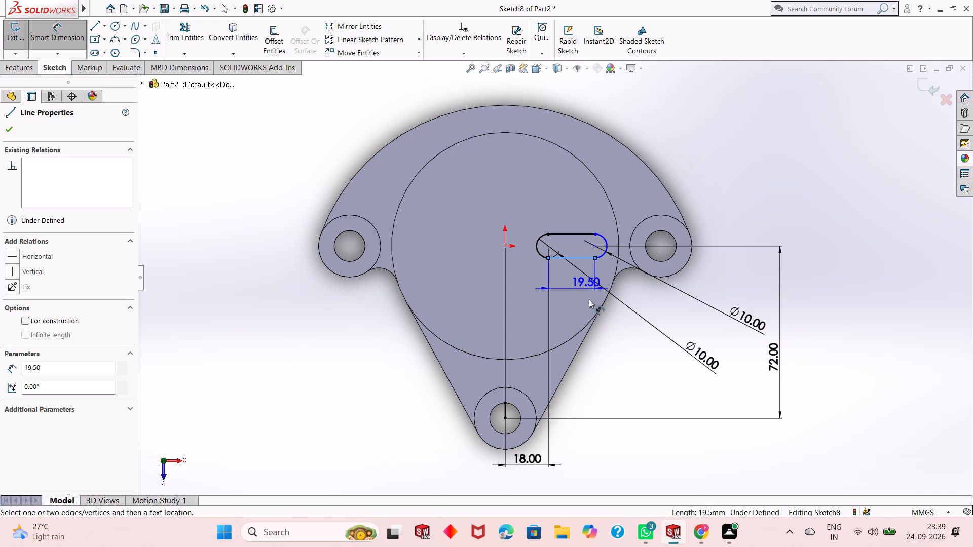
{"action": "left_click", "coordinate": [605, 344]}
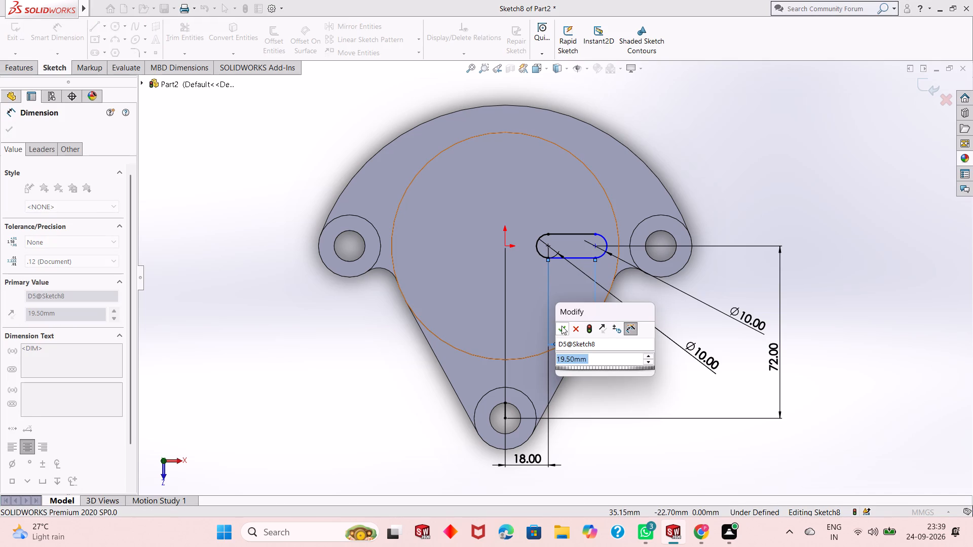
{"action": "left_click", "coordinate": [559, 326]}
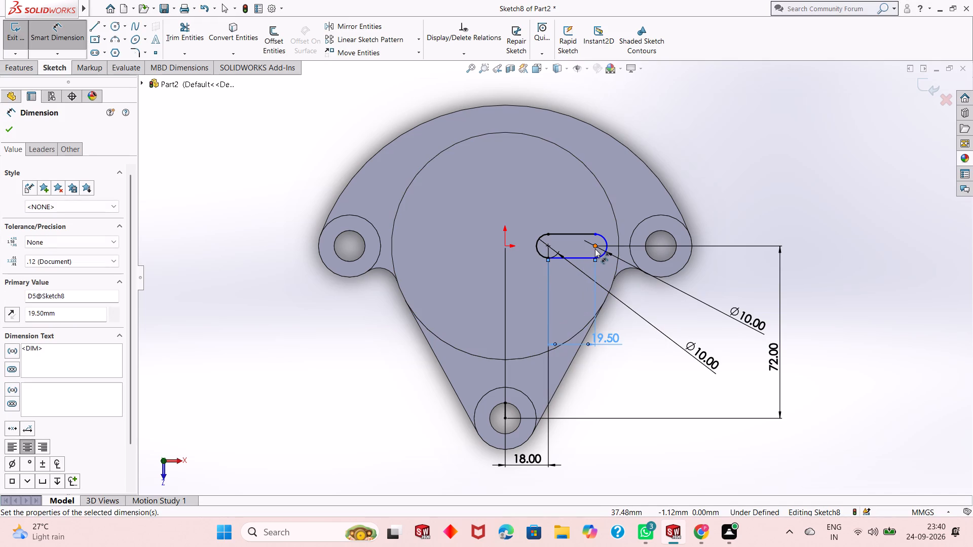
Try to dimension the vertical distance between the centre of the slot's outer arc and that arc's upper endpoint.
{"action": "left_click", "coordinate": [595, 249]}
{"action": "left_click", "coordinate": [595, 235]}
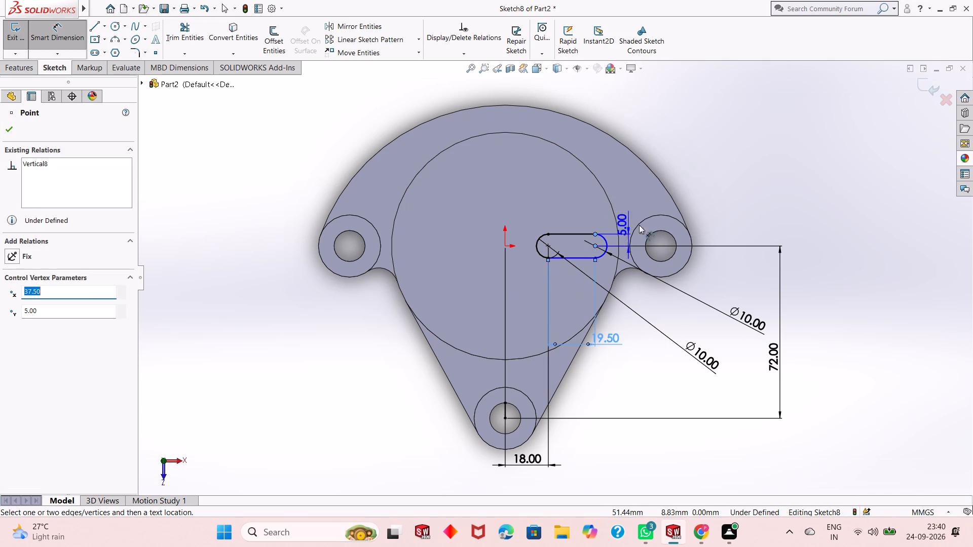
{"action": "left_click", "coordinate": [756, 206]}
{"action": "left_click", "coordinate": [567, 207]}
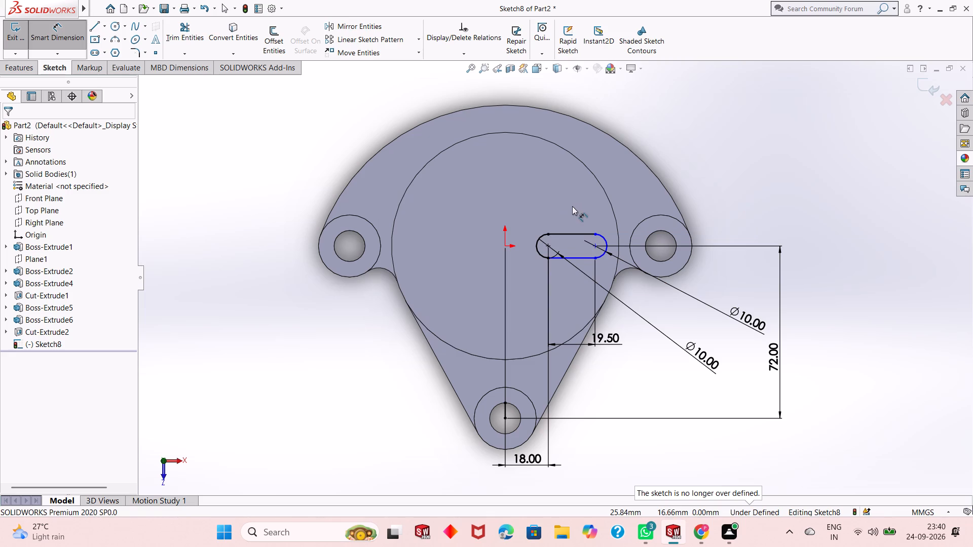
Dimension the horizontal distance from the origin to the outer end of the slot's upper straight edge, placing it across the flange above the disc.
{"action": "left_click", "coordinate": [597, 233]}
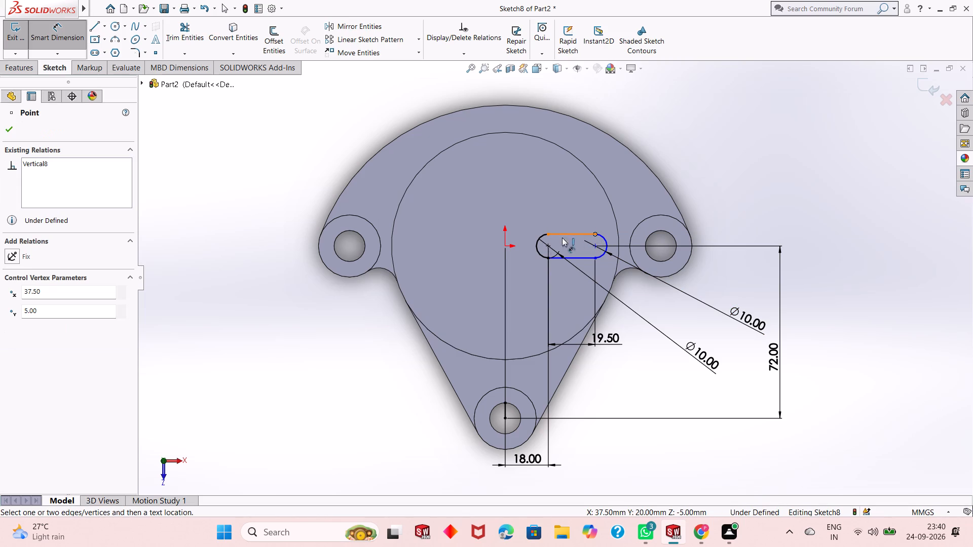
{"action": "left_click", "coordinate": [508, 246]}
{"action": "left_click", "coordinate": [549, 122]}
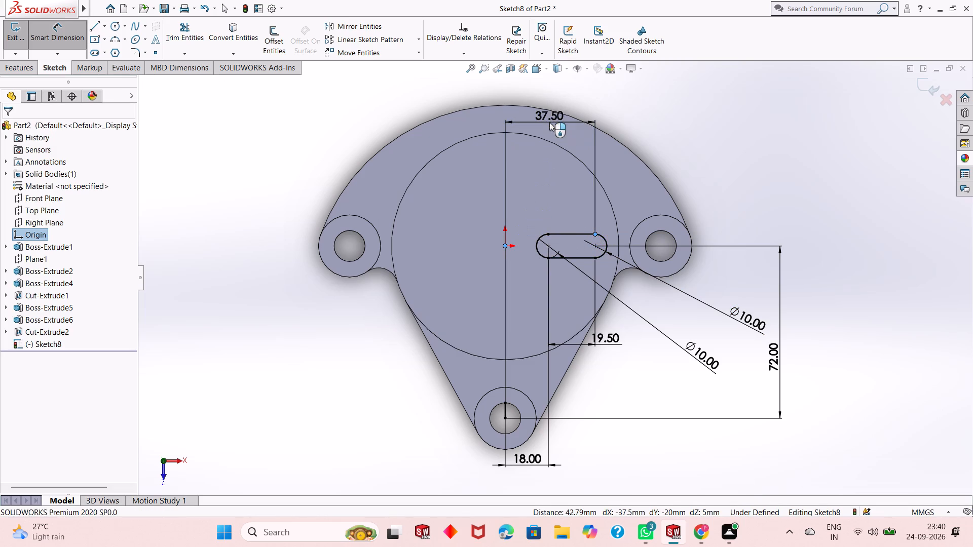
{"action": "left_click", "coordinate": [506, 104]}
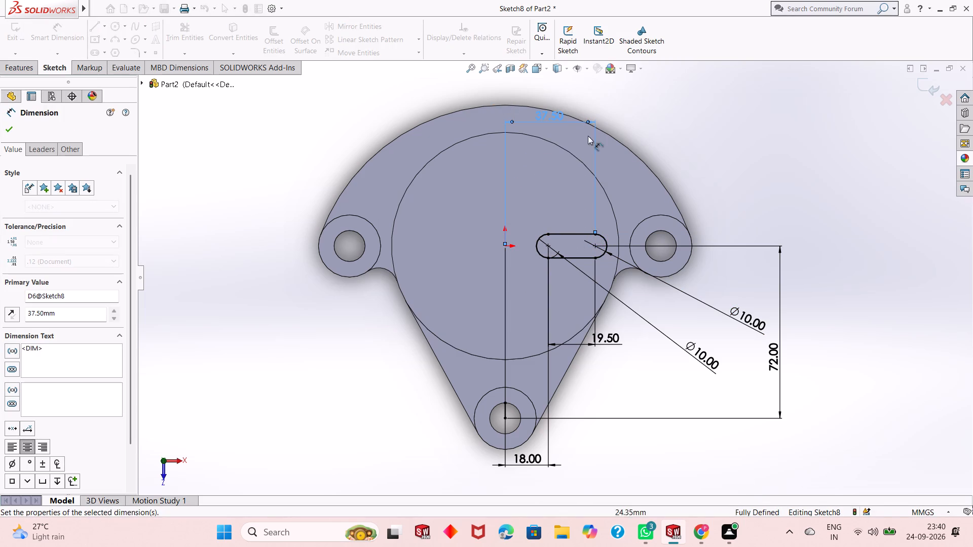
{"action": "right_click", "coordinate": [686, 126]}
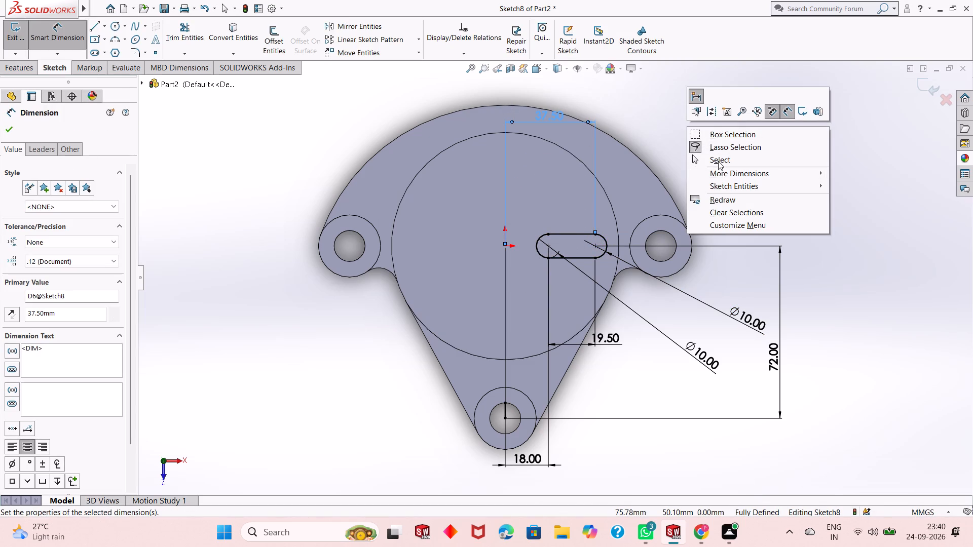
{"action": "left_click", "coordinate": [718, 161]}
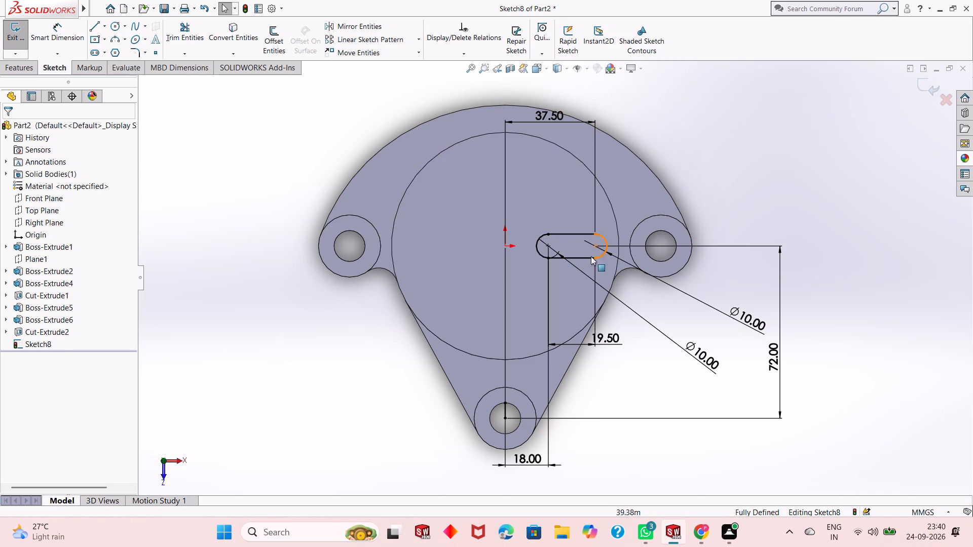
Create a circular sketch pattern of the slot's two lines and two arcs about the origin, with 6 equally spaced instances over 360 degrees.
{"action": "scroll", "coordinate": [571, 258], "scroll_direction": "down", "scroll_amount": 3}
{"action": "scroll", "coordinate": [570, 256], "scroll_direction": "up", "scroll_amount": 1}
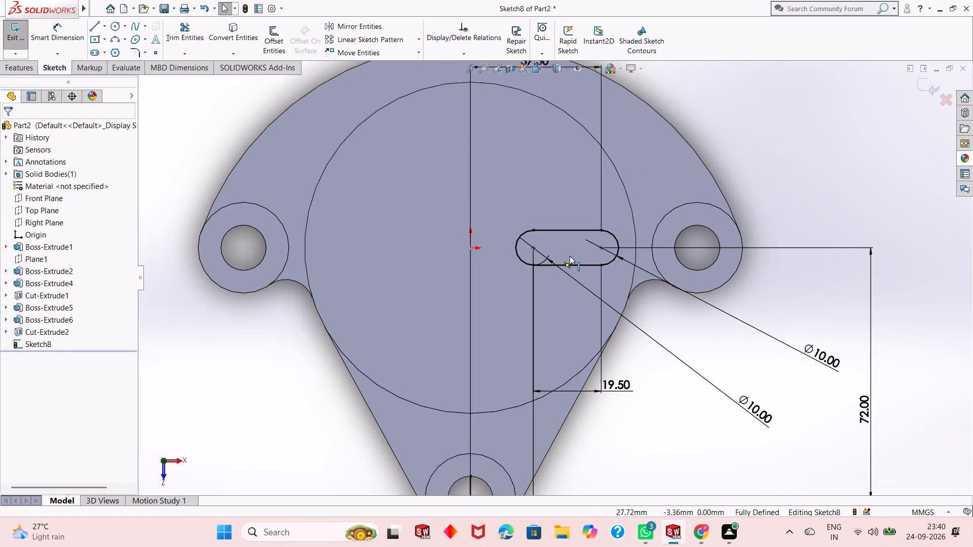
{"action": "scroll", "coordinate": [570, 256], "scroll_direction": "up", "scroll_amount": 1}
{"action": "left_click", "coordinate": [570, 268]}
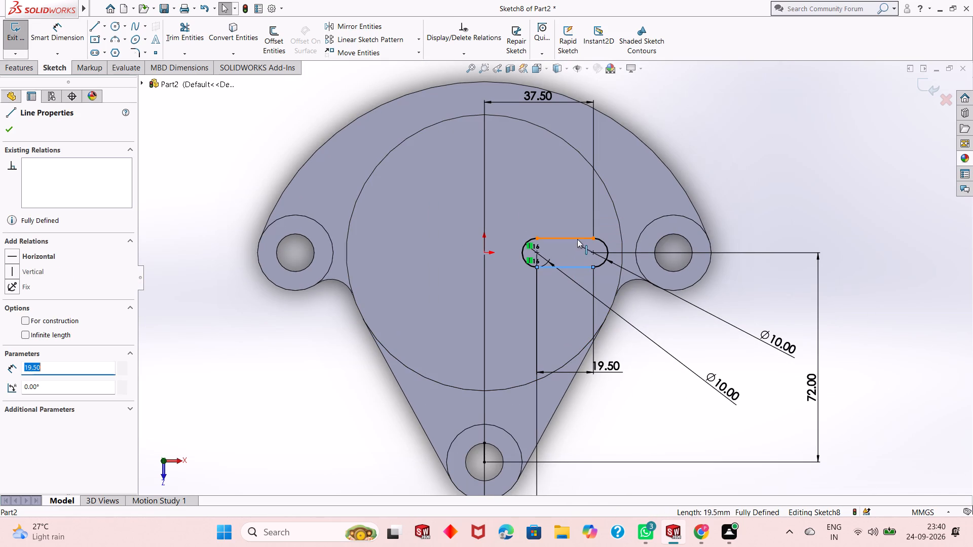
{"action": "left_click", "coordinate": [577, 239], "text": "ctrl"}
{"action": "left_click", "coordinate": [606, 244], "text": "ctrl"}
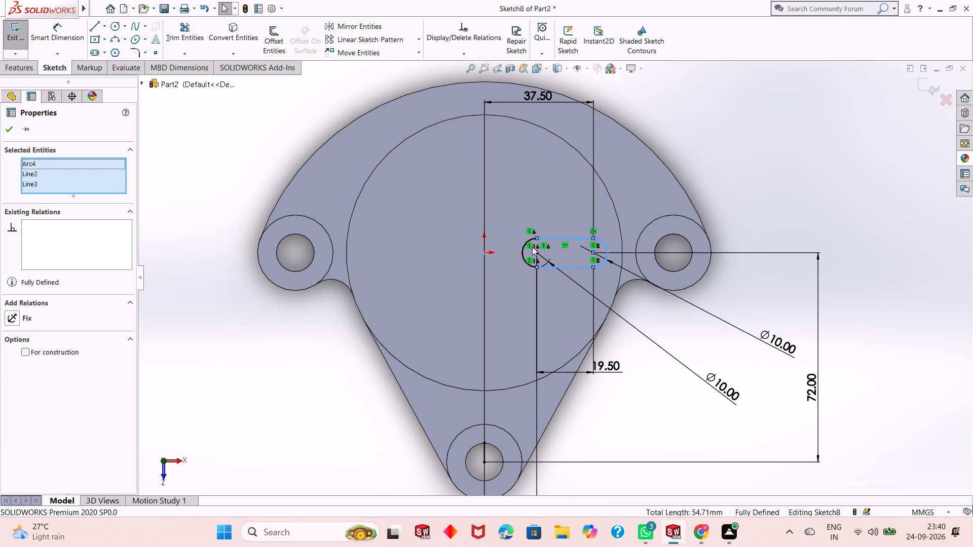
{"action": "left_click", "coordinate": [524, 254], "text": "ctrl"}
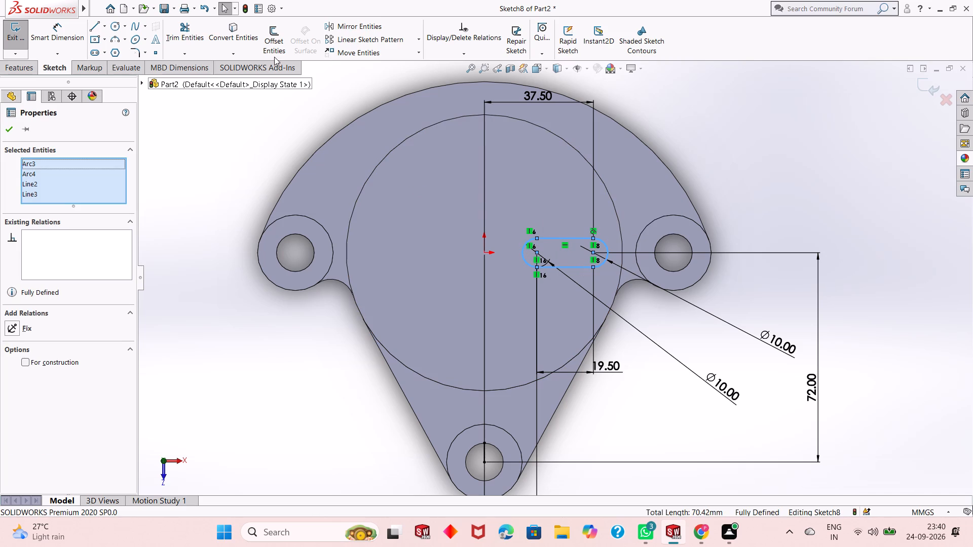
{"action": "left_click", "coordinate": [421, 44]}
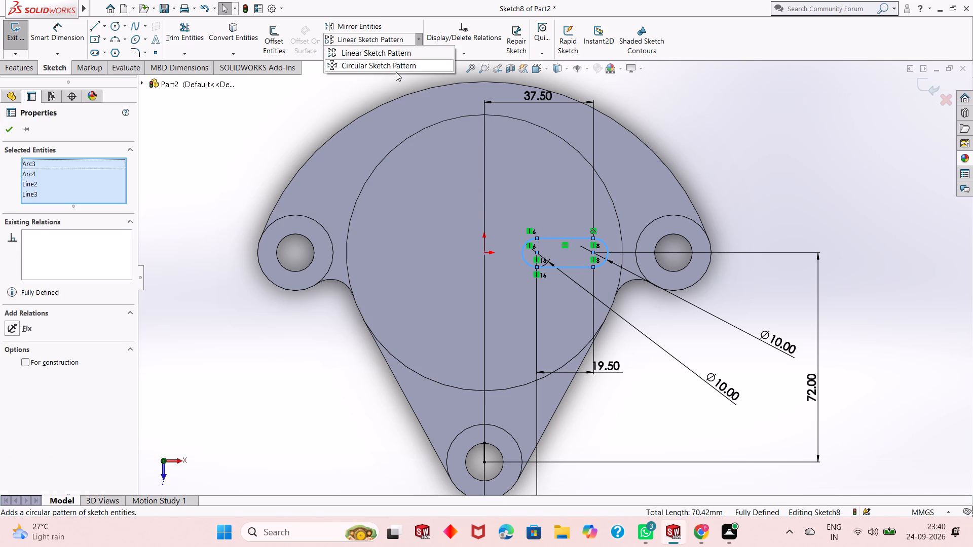
{"action": "left_click", "coordinate": [396, 64]}
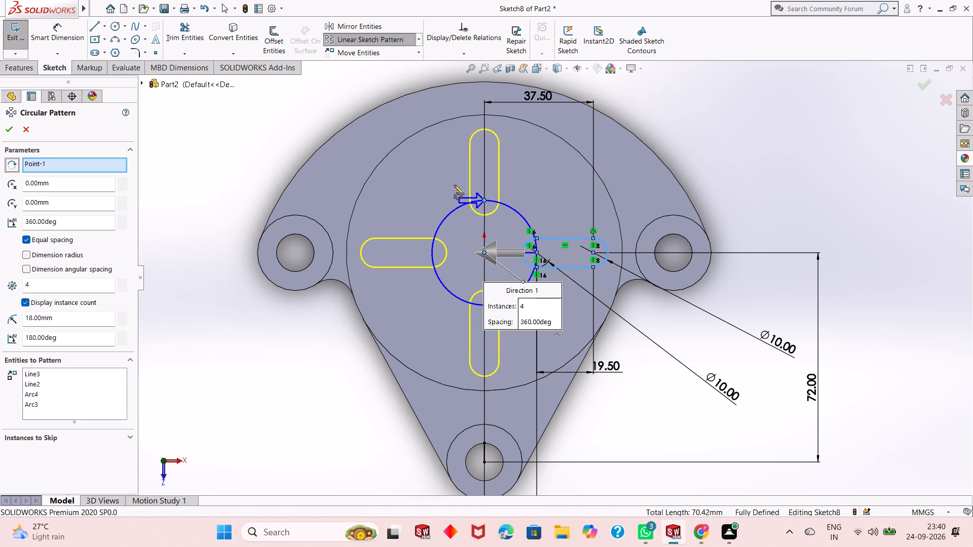
{"action": "double_click", "coordinate": [64, 283]}
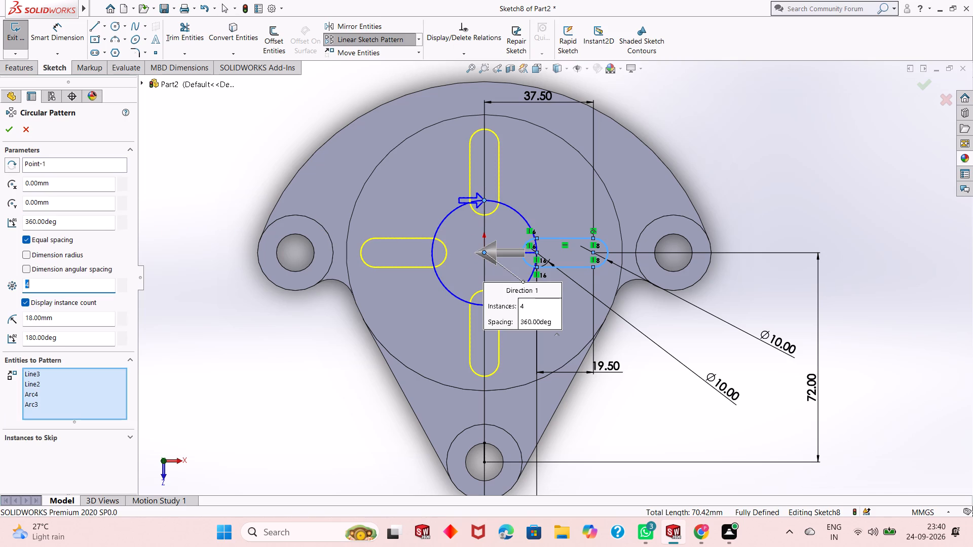
{"action": "key", "text": "6"}
{"action": "key", "text": "Return"}
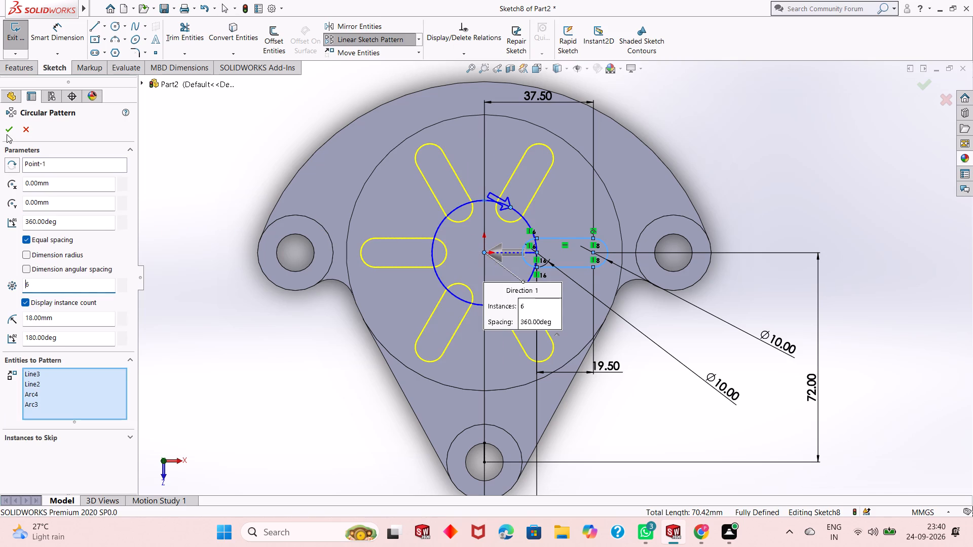
{"action": "left_click", "coordinate": [7, 134]}
{"action": "left_click", "coordinate": [240, 316]}
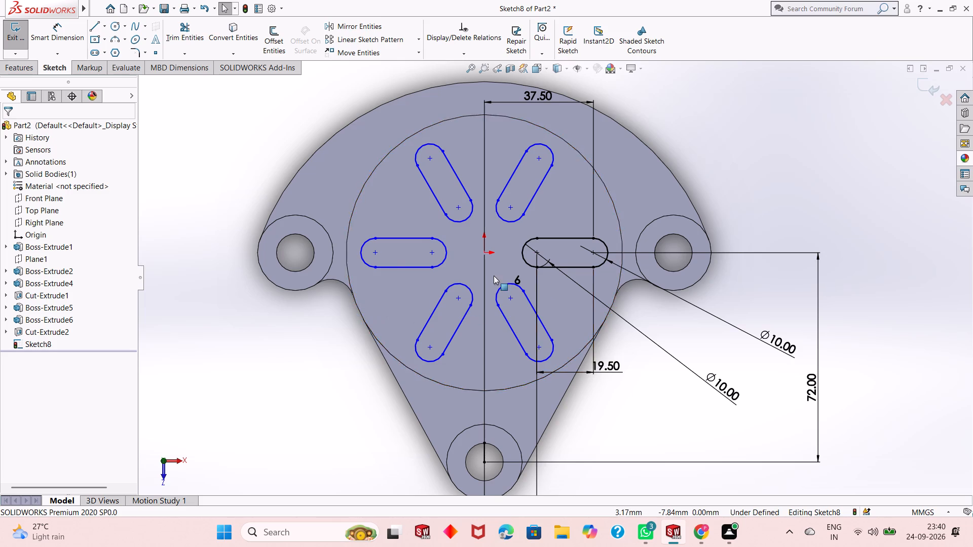
Examine the patterned slots on the disc from a tilted view, face-on and close up.
{"action": "scroll", "coordinate": [494, 276], "scroll_direction": "up", "scroll_amount": 1}
{"action": "middle_click_drag", "start_coordinate": [494, 277], "coordinate": [496, 208]}
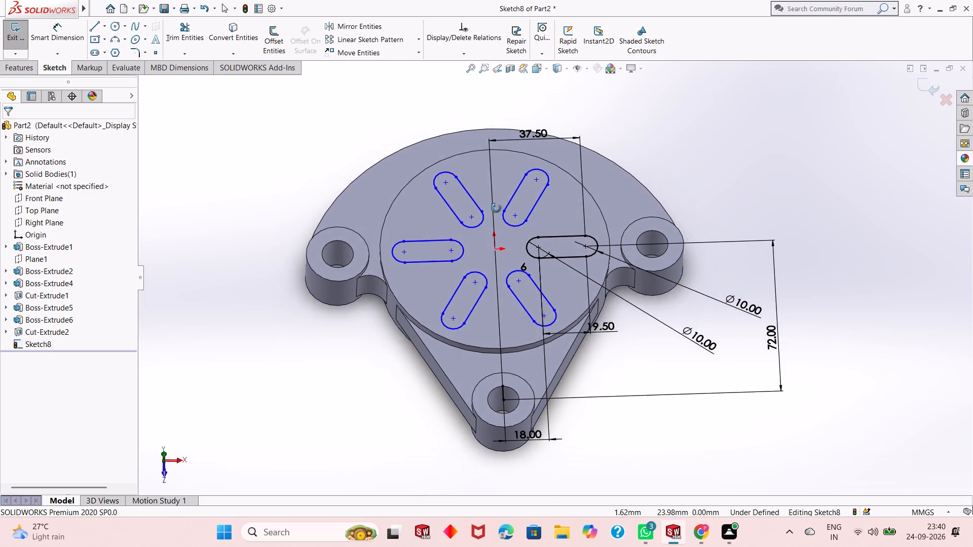
{"action": "middle_click_drag", "start_coordinate": [496, 208], "coordinate": [487, 278]}
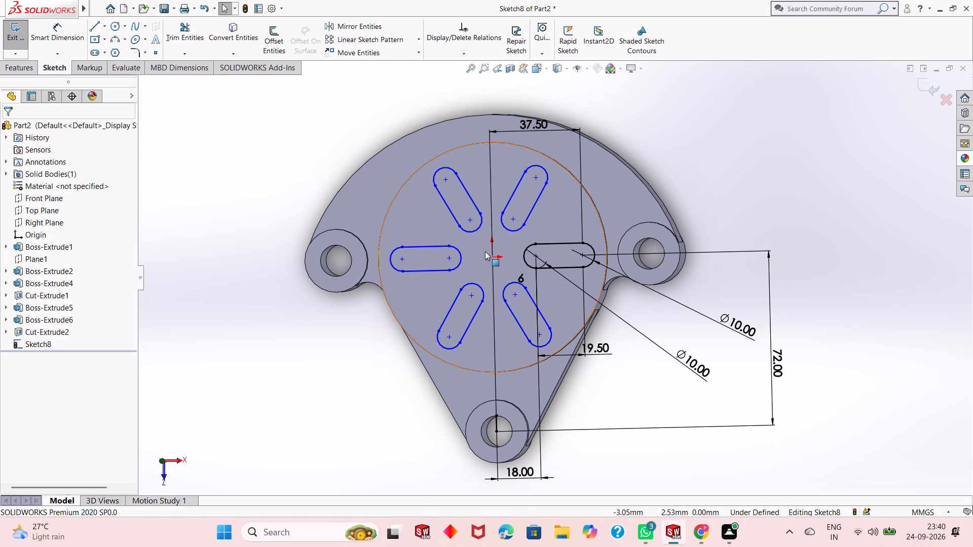
{"action": "scroll", "coordinate": [506, 227], "scroll_direction": "down", "scroll_amount": 1}
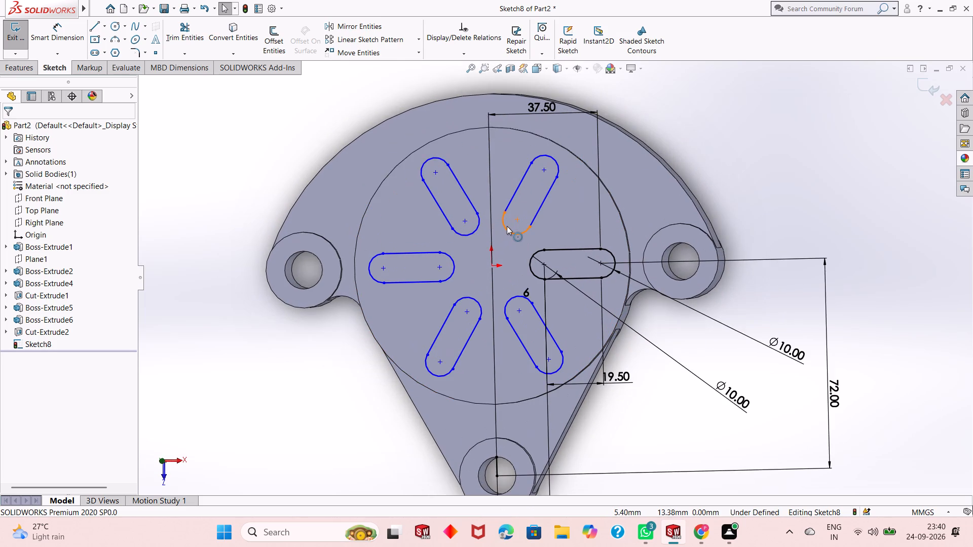
{"action": "scroll", "coordinate": [507, 226], "scroll_direction": "up", "scroll_amount": 1}
{"action": "scroll", "coordinate": [481, 189], "scroll_direction": "down", "scroll_amount": 1}
{"action": "scroll", "coordinate": [518, 279], "scroll_direction": "down", "scroll_amount": 2}
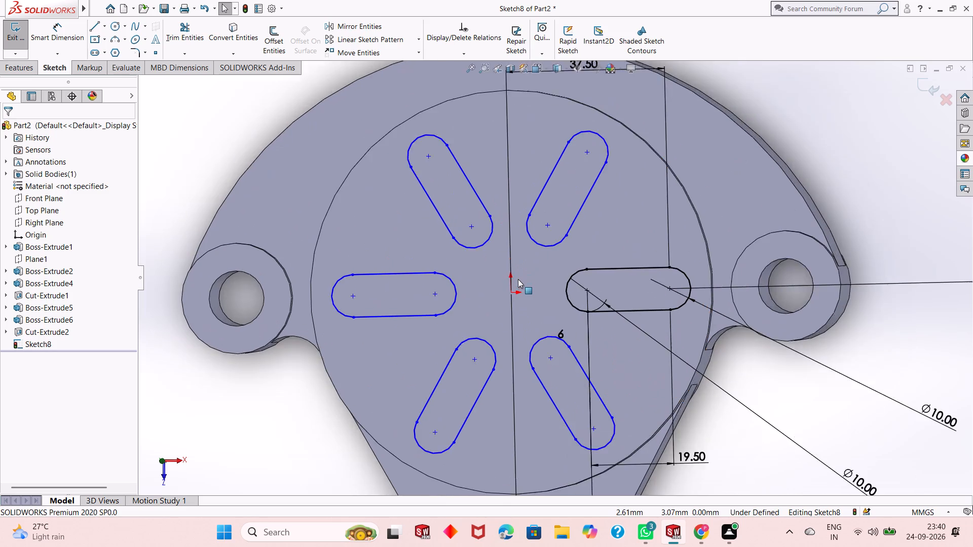
{"action": "scroll", "coordinate": [518, 279], "scroll_direction": "up", "scroll_amount": 3}
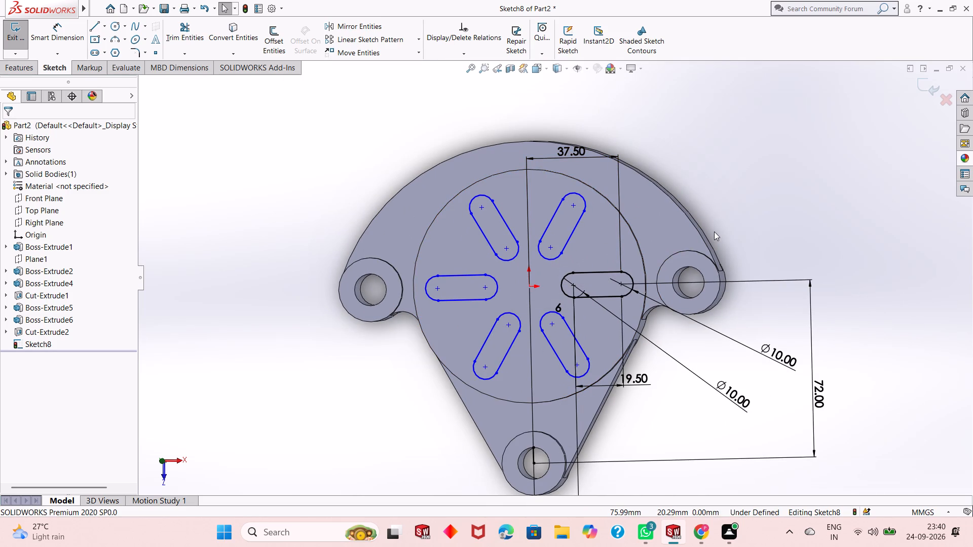
{"action": "key", "text": "ctrl+8"}
{"action": "scroll", "coordinate": [484, 185], "scroll_direction": "up", "scroll_amount": 1}
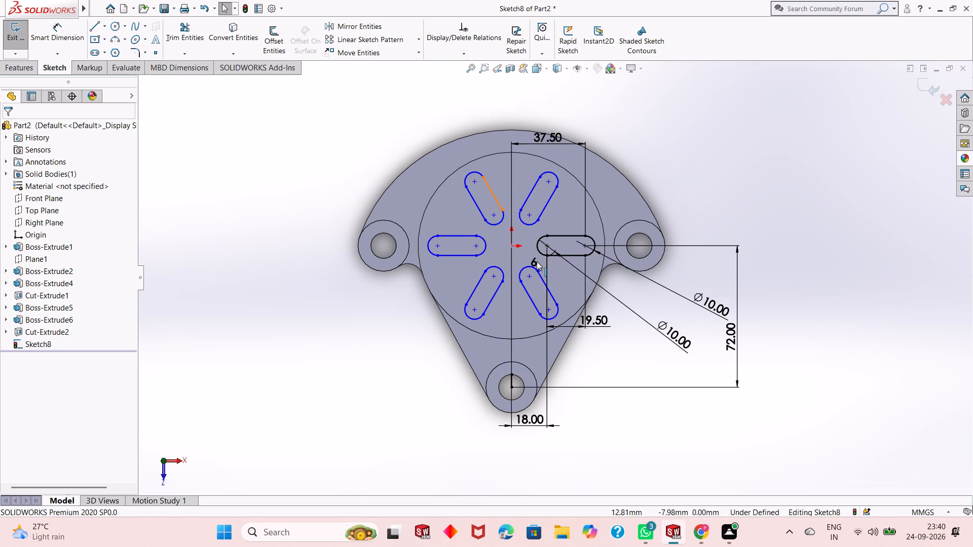
{"action": "scroll", "coordinate": [516, 245], "scroll_direction": "down", "scroll_amount": 1}
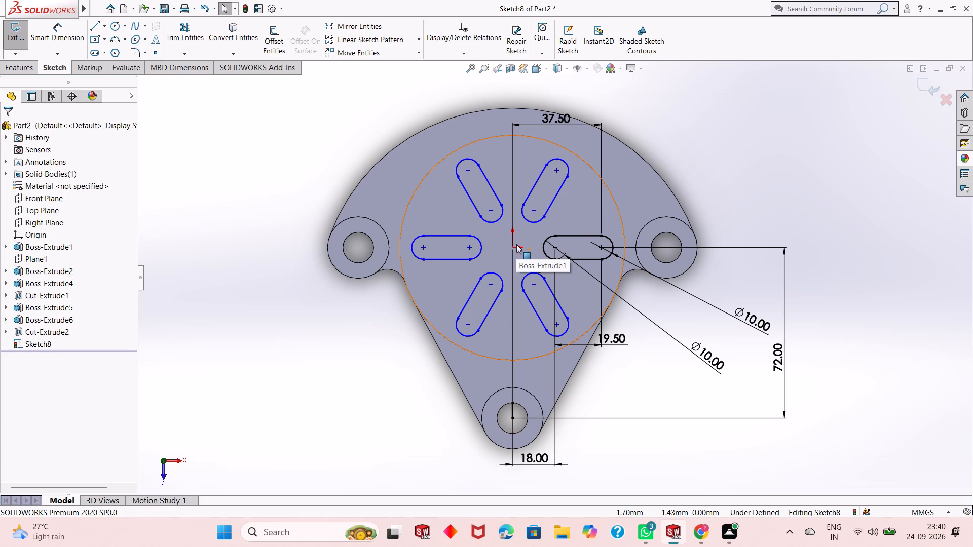
{"action": "scroll", "coordinate": [517, 242], "scroll_direction": "down", "scroll_amount": 1}
{"action": "scroll", "coordinate": [515, 241], "scroll_direction": "up", "scroll_amount": 1}
{"action": "scroll", "coordinate": [515, 235], "scroll_direction": "down", "scroll_amount": 1}
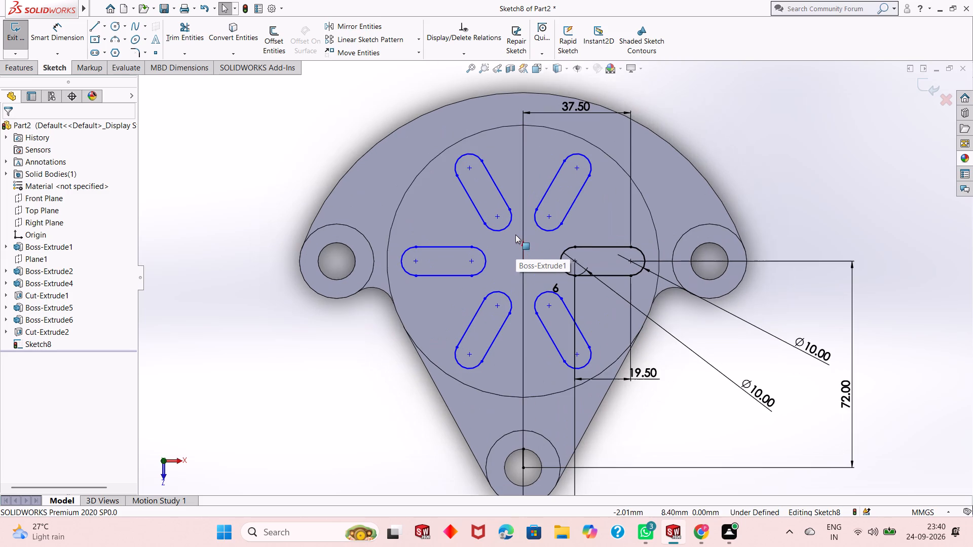
Dimension the vertical distance between the origin and the outer arc centre of the upper-left slot, placing it beside the flange.
{"action": "left_click", "coordinate": [42, 34]}
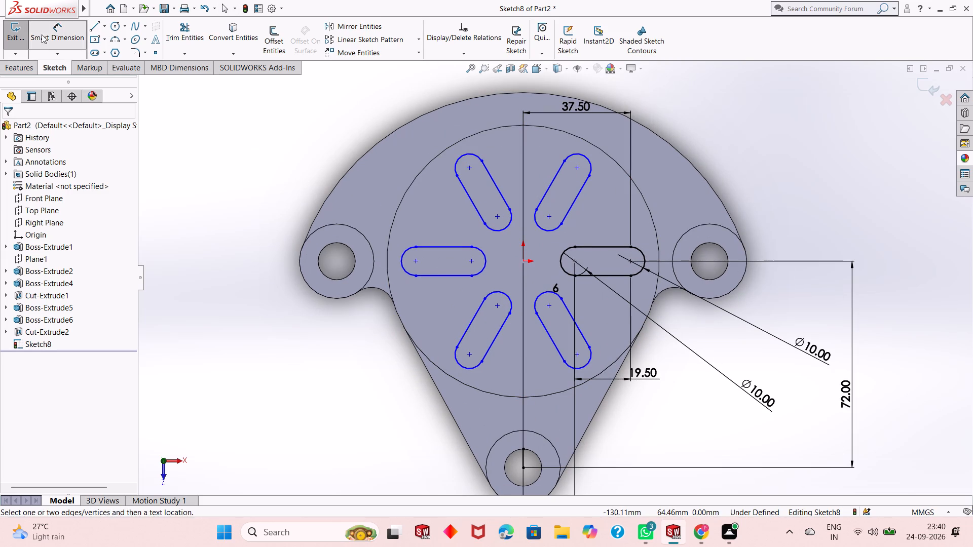
{"action": "left_click", "coordinate": [468, 166]}
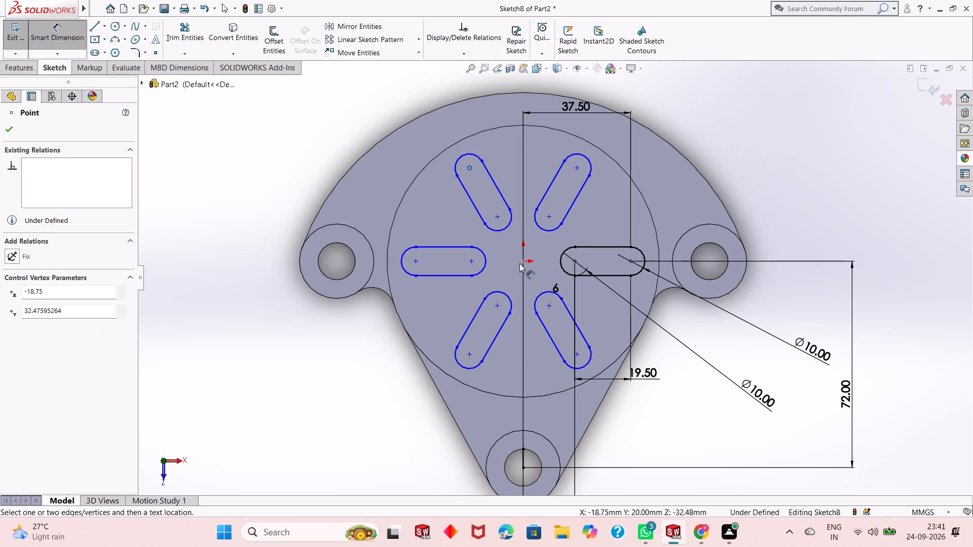
{"action": "left_click", "coordinate": [525, 261]}
{"action": "left_click", "coordinate": [249, 241]}
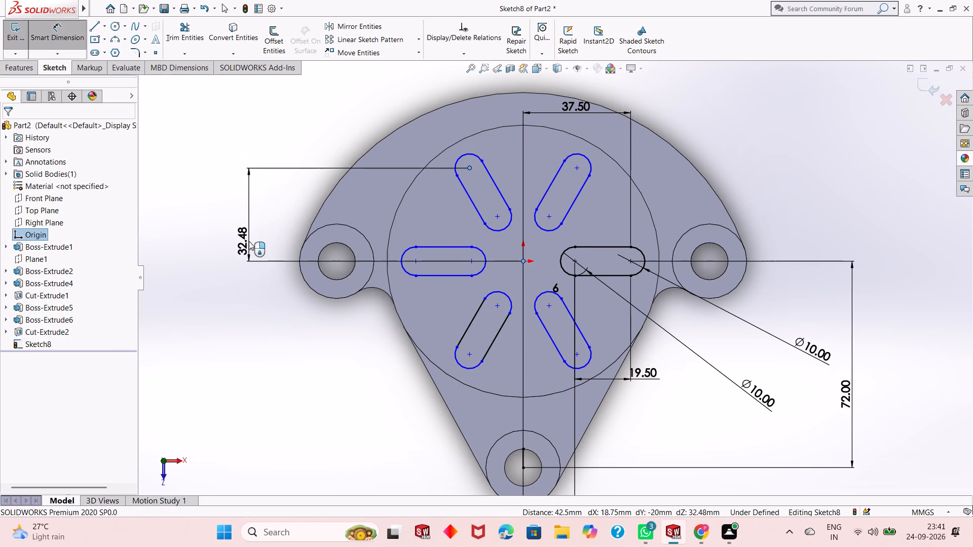
{"action": "left_click", "coordinate": [208, 226]}
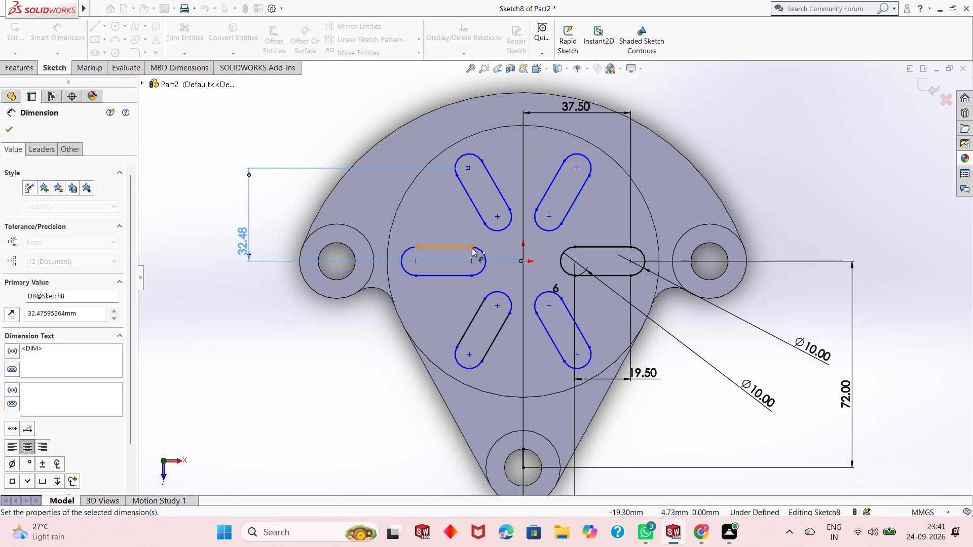
Dimension the horizontal distance between the origin and the inner arc centre of the lower-left slot, placing it below the disc.
{"action": "left_click", "coordinate": [500, 307]}
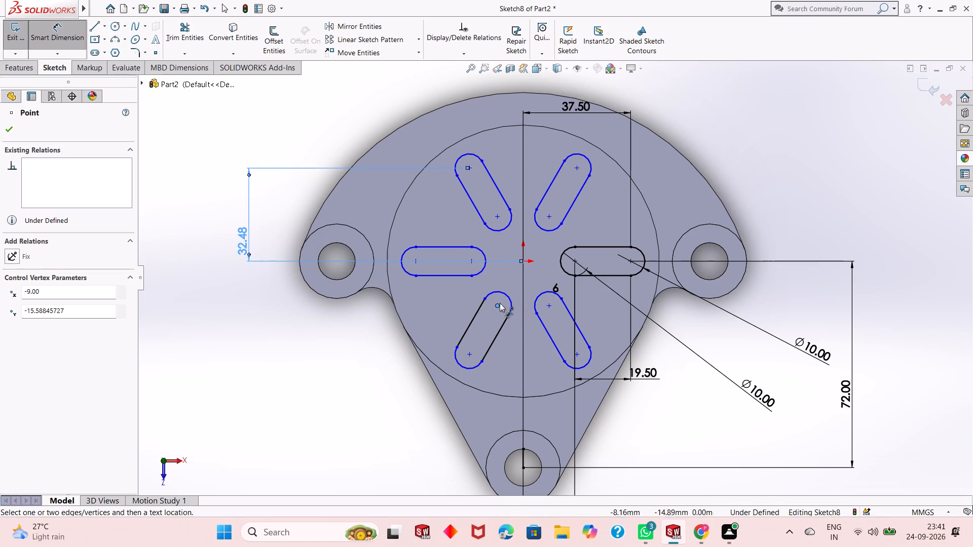
{"action": "left_click", "coordinate": [524, 261]}
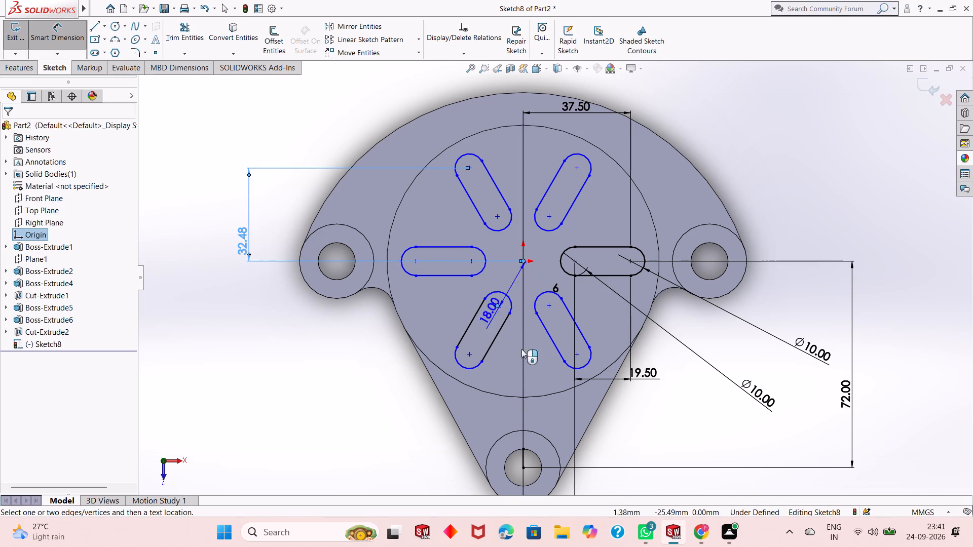
{"action": "left_click", "coordinate": [505, 408]}
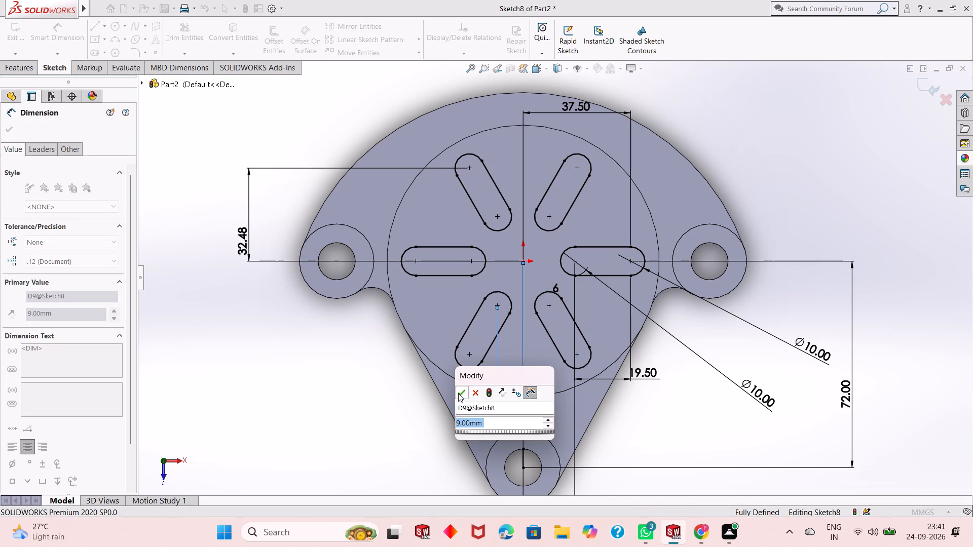
{"action": "left_click", "coordinate": [456, 396]}
{"action": "right_click", "coordinate": [205, 348]}
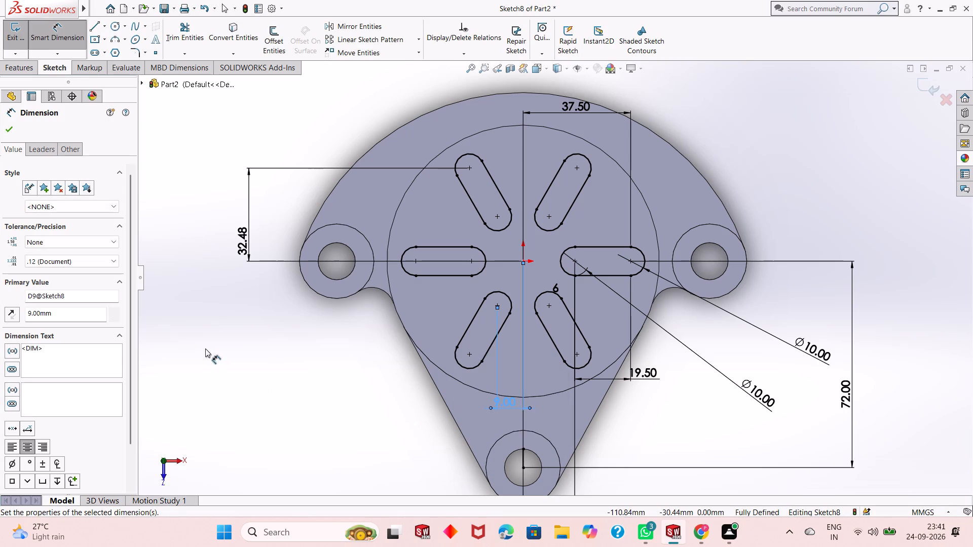
{"action": "left_click", "coordinate": [233, 379]}
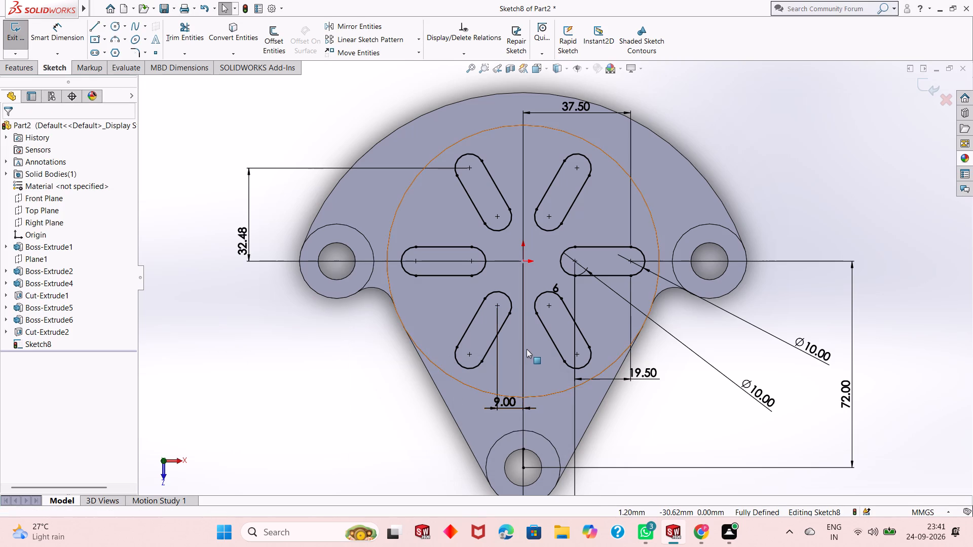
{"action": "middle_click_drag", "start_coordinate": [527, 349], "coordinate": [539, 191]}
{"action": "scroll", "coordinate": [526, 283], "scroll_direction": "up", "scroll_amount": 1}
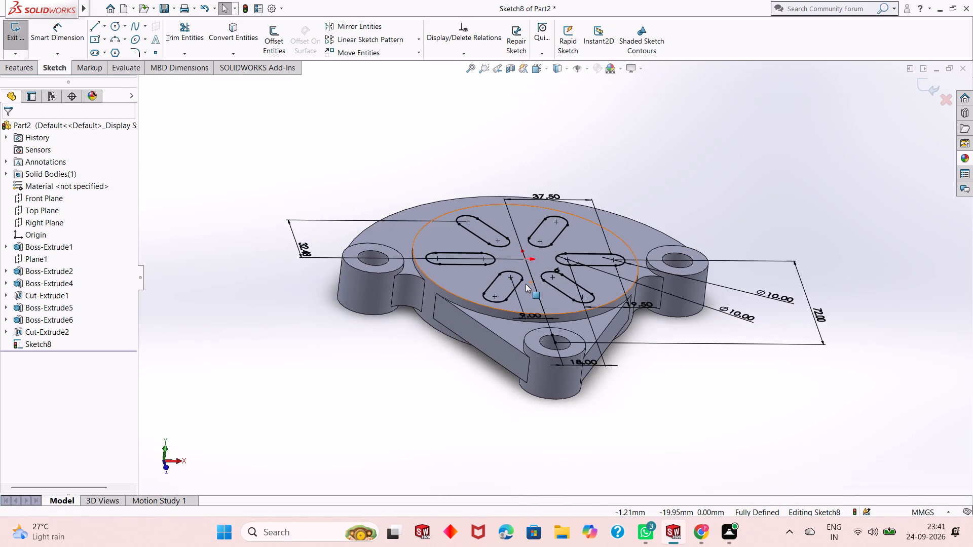
Examine the dimensioned slot sketch on the disc from several tilted views, zooming in on the slots.
{"action": "middle_click_drag", "start_coordinate": [526, 284], "coordinate": [557, 439]}
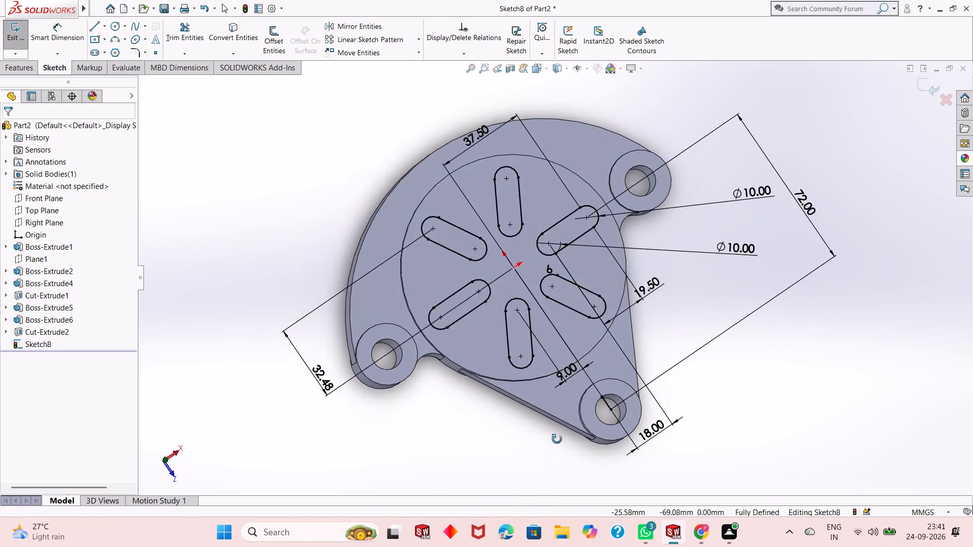
{"action": "middle_click_drag", "start_coordinate": [557, 439], "coordinate": [557, 440]}
{"action": "scroll", "coordinate": [548, 263], "scroll_direction": "down", "scroll_amount": 2}
{"action": "scroll", "coordinate": [525, 211], "scroll_direction": "down", "scroll_amount": 2}
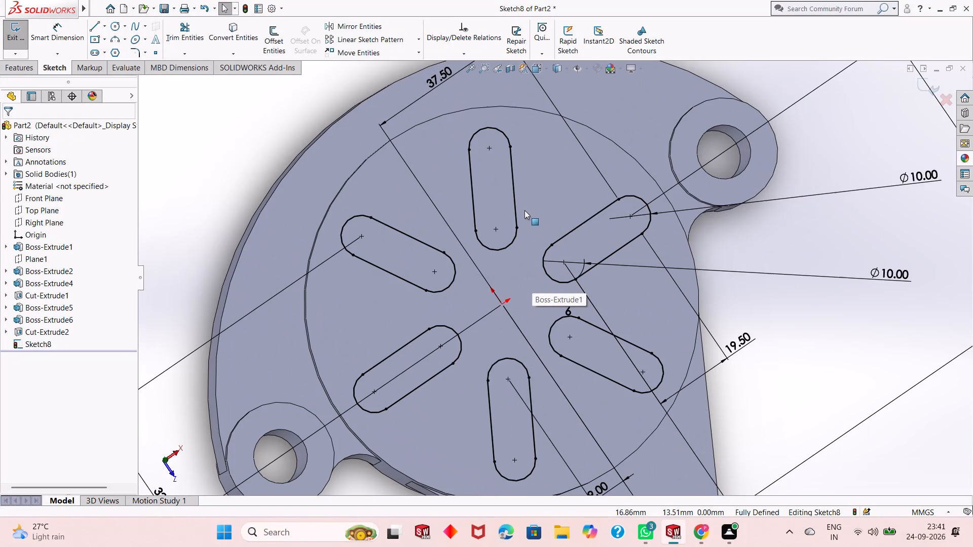
{"action": "scroll", "coordinate": [518, 291], "scroll_direction": "up", "scroll_amount": 1}
{"action": "middle_click_drag", "start_coordinate": [518, 292], "coordinate": [442, 307]}
{"action": "scroll", "coordinate": [542, 240], "scroll_direction": "down", "scroll_amount": 3}
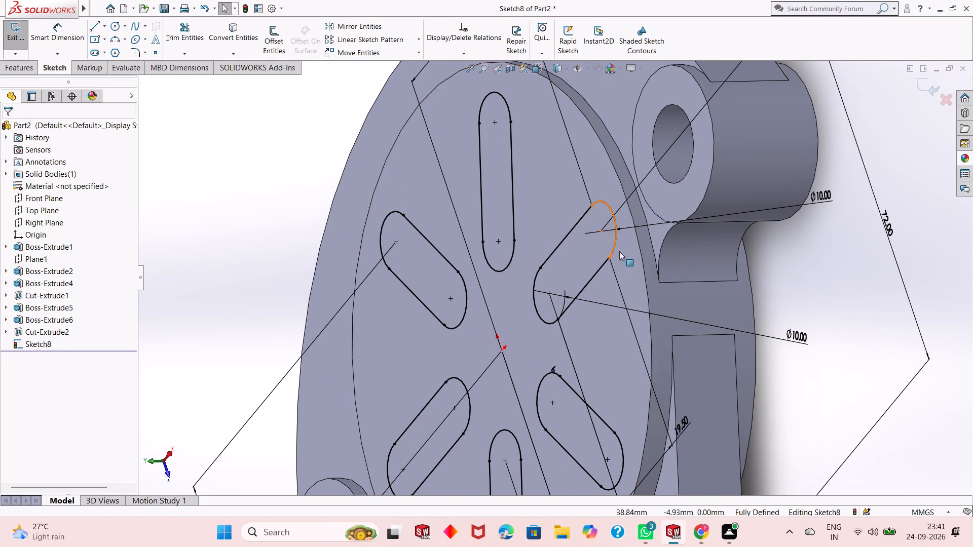
{"action": "middle_click_drag", "start_coordinate": [678, 289], "coordinate": [719, 266]}
{"action": "scroll", "coordinate": [530, 363], "scroll_direction": "up", "scroll_amount": 6}
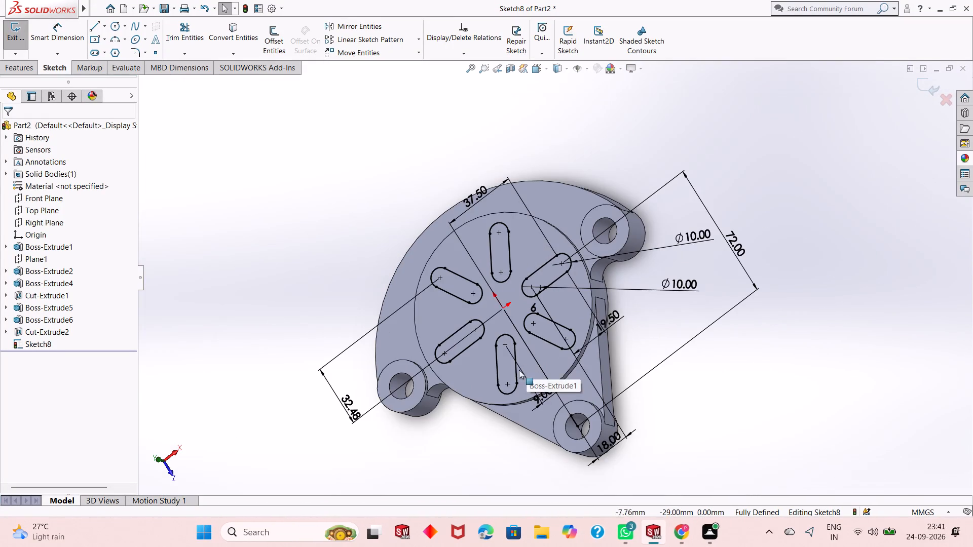
{"action": "middle_click_drag", "start_coordinate": [518, 377], "coordinate": [587, 201]}
{"action": "scroll", "coordinate": [424, 367], "scroll_direction": "down", "scroll_amount": 2}
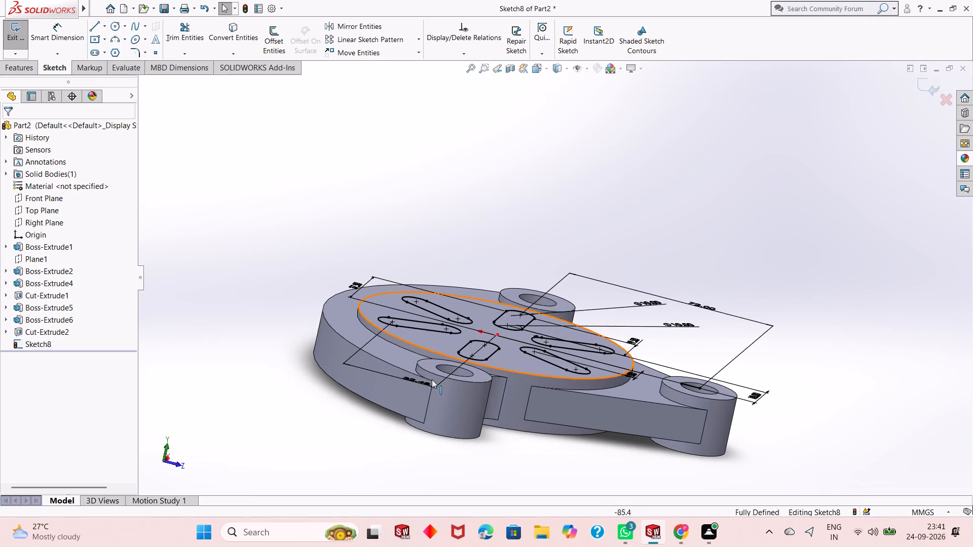
{"action": "middle_click_drag", "start_coordinate": [479, 394], "coordinate": [442, 440]}
{"action": "scroll", "coordinate": [442, 415], "scroll_direction": "down", "scroll_amount": 3}
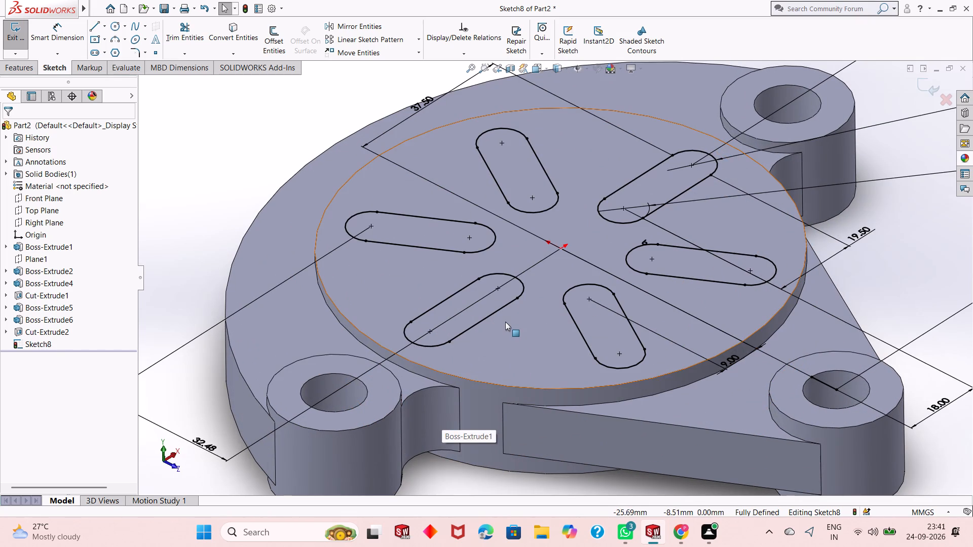
Examine the six slots and their dimensions face-on, checking each around the origin and down to the lower arm.
{"action": "key", "text": "ctrl+8"}
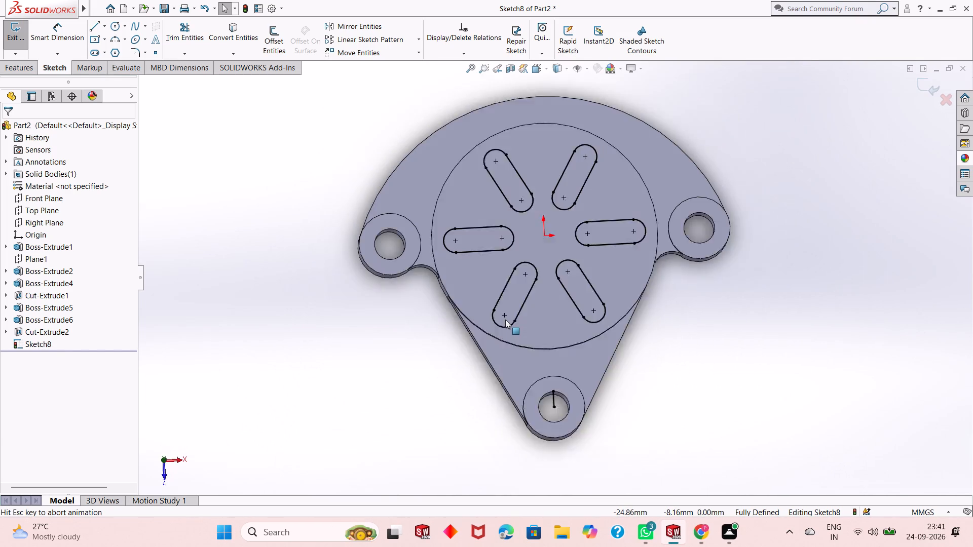
{"action": "scroll", "coordinate": [537, 213], "scroll_direction": "down", "scroll_amount": 4}
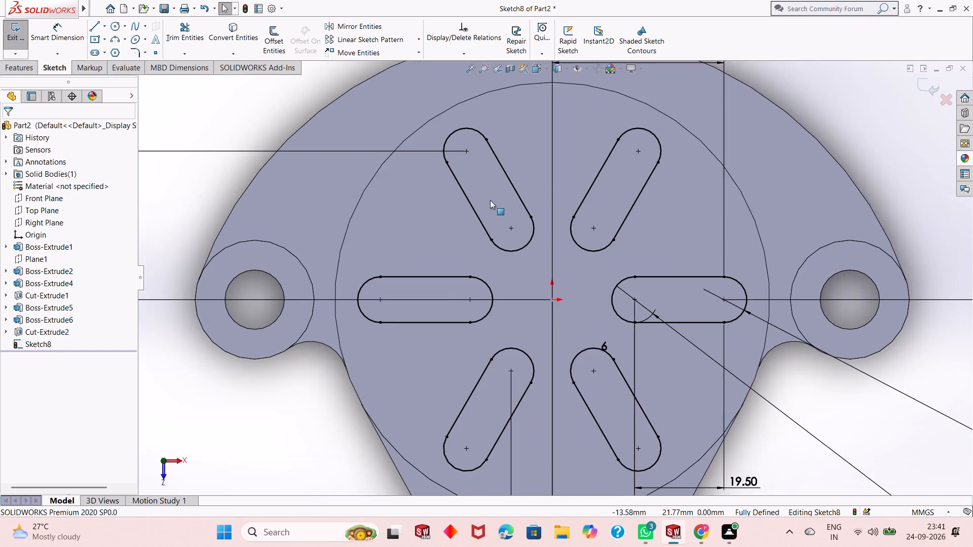
{"action": "scroll", "coordinate": [490, 200], "scroll_direction": "down", "scroll_amount": 2}
{"action": "middle_click_drag", "start_coordinate": [469, 337], "coordinate": [467, 314]}
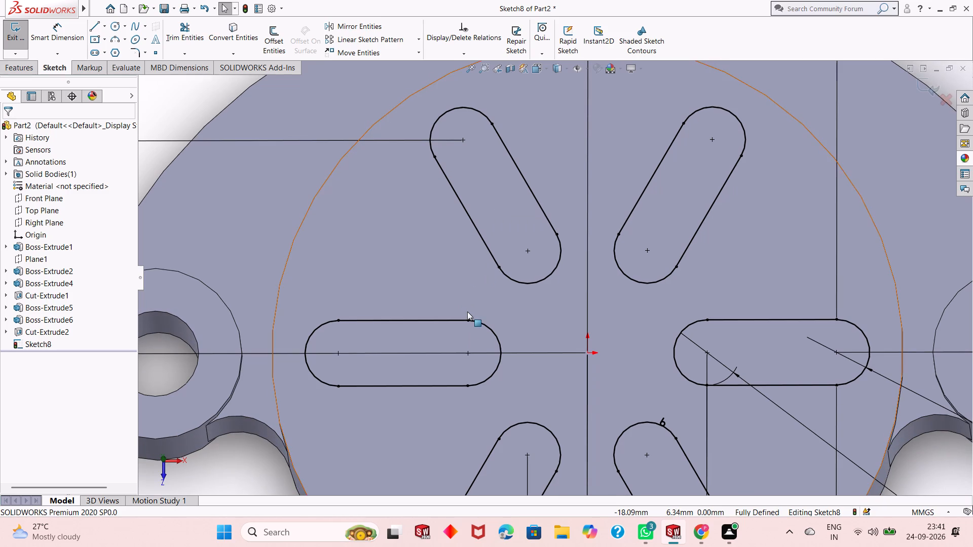
{"action": "middle_click_drag", "start_coordinate": [469, 309], "coordinate": [451, 225], "text": "ctrl"}
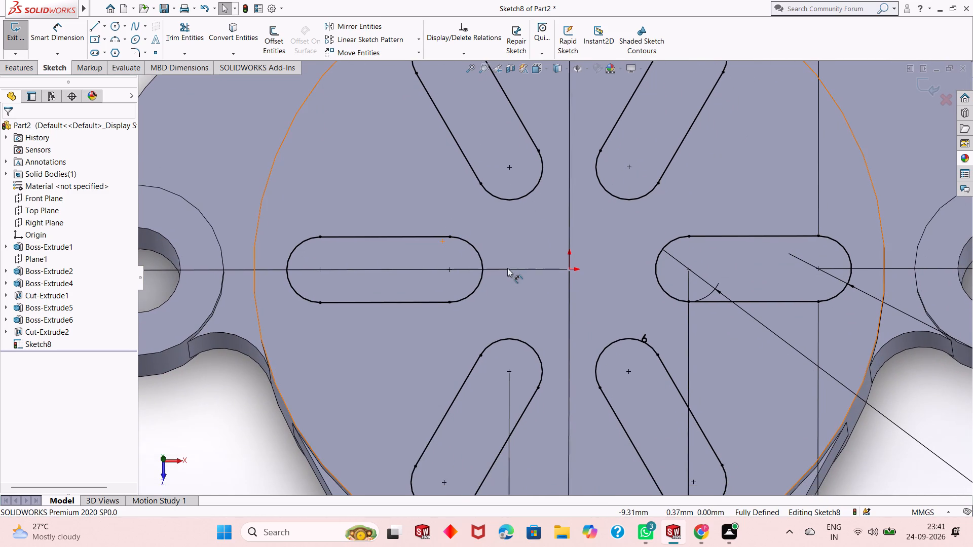
{"action": "middle_click_drag", "start_coordinate": [507, 268], "coordinate": [509, 283]}
{"action": "scroll", "coordinate": [509, 282], "scroll_direction": "up", "scroll_amount": 4}
{"action": "middle_click_drag", "start_coordinate": [509, 283], "coordinate": [496, 287], "text": "ctrl"}
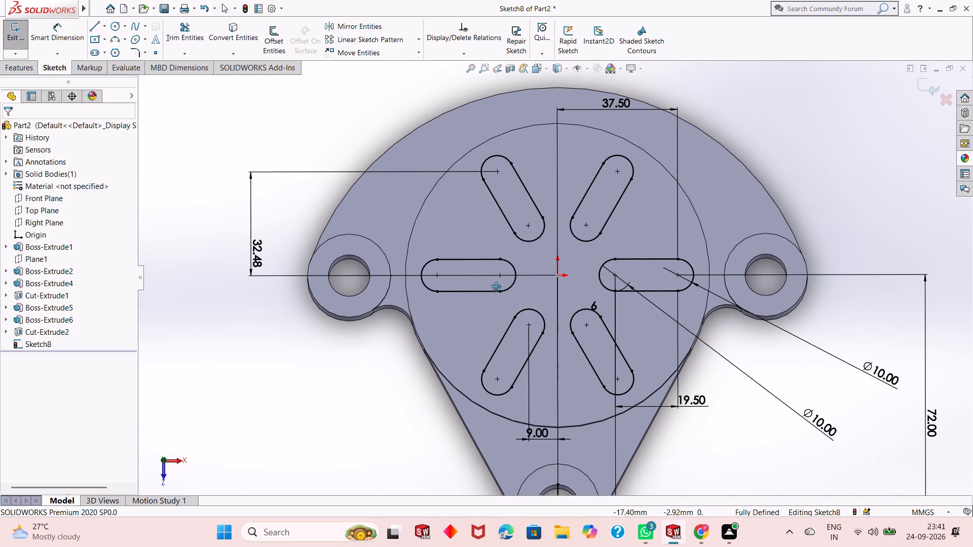
{"action": "middle_click_drag", "start_coordinate": [496, 287], "coordinate": [458, 292], "text": "ctrl"}
{"action": "scroll", "coordinate": [513, 279], "scroll_direction": "down", "scroll_amount": 3, "text": "ctrl"}
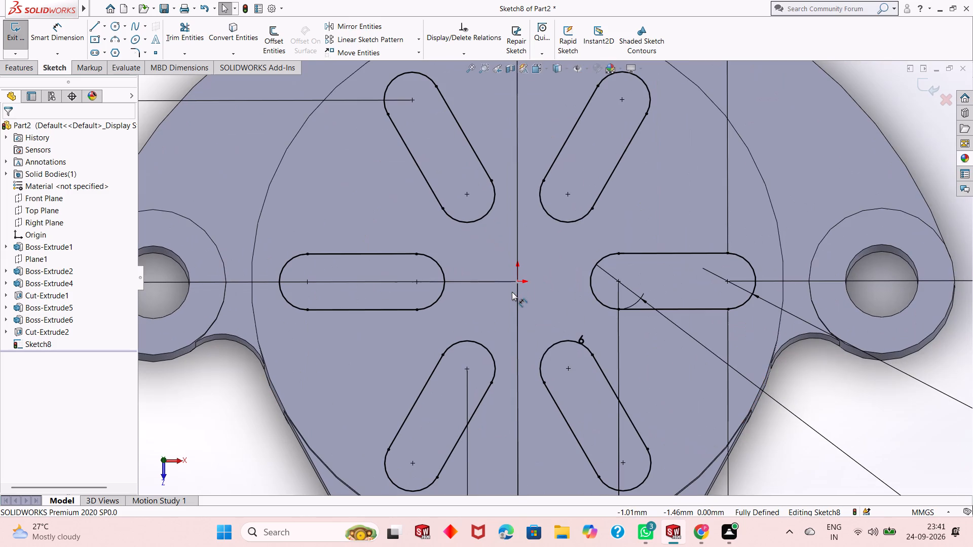
{"action": "middle_click_drag", "start_coordinate": [512, 295], "coordinate": [387, 306], "text": "ctrl"}
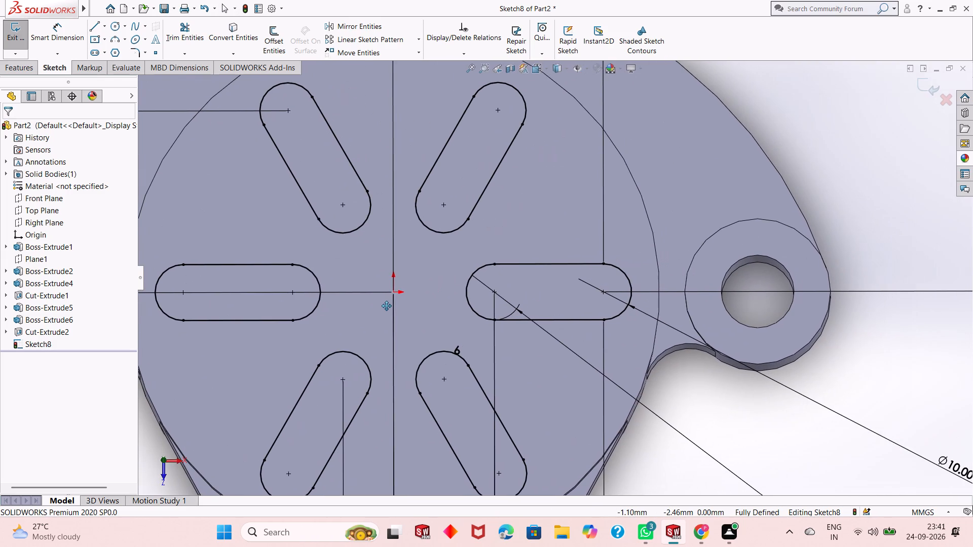
{"action": "middle_click_drag", "start_coordinate": [387, 306], "coordinate": [535, 167], "text": "ctrl"}
{"action": "scroll", "coordinate": [531, 346], "scroll_direction": "down", "scroll_amount": 2}
{"action": "scroll", "coordinate": [529, 357], "scroll_direction": "up", "scroll_amount": 1}
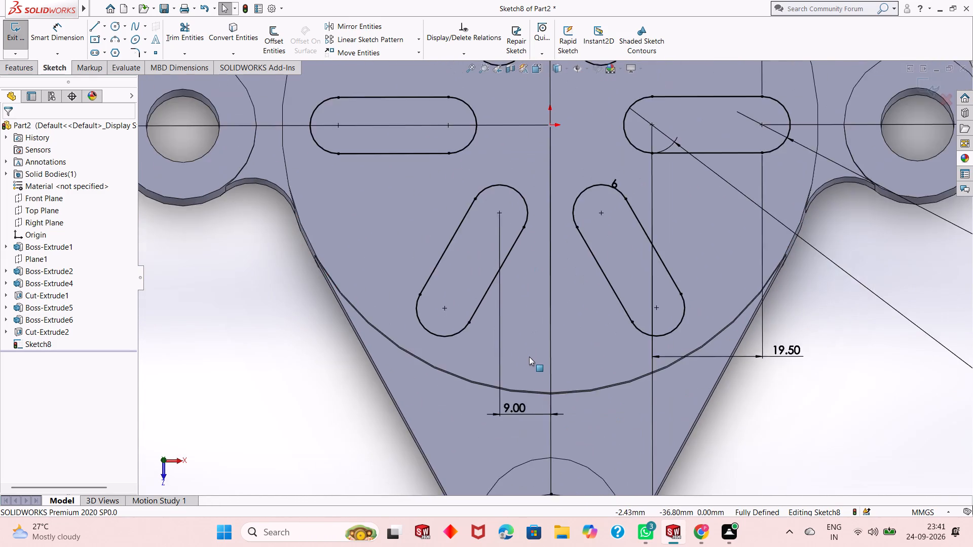
{"action": "scroll", "coordinate": [529, 357], "scroll_direction": "up", "scroll_amount": 3}
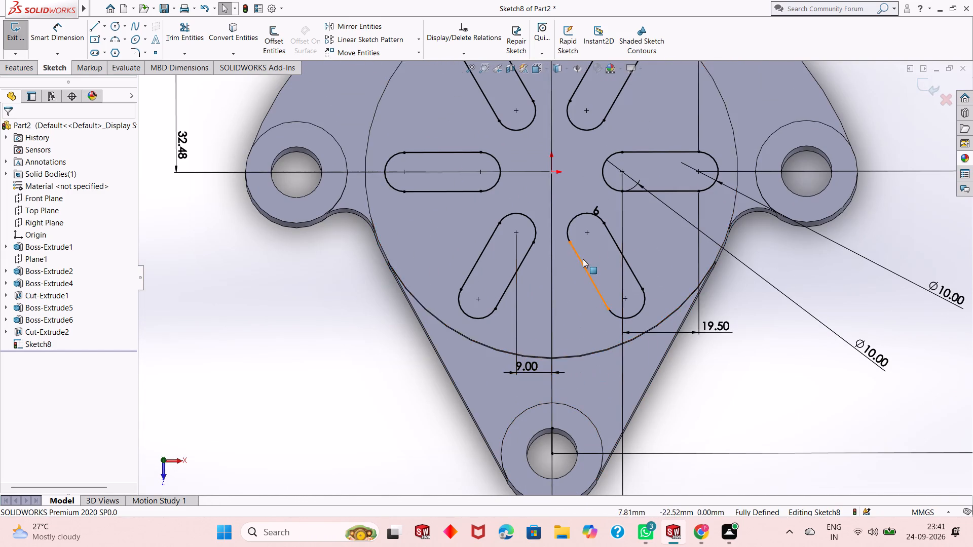
{"action": "scroll", "coordinate": [583, 259], "scroll_direction": "up", "scroll_amount": 3}
{"action": "scroll", "coordinate": [581, 156], "scroll_direction": "down", "scroll_amount": 2}
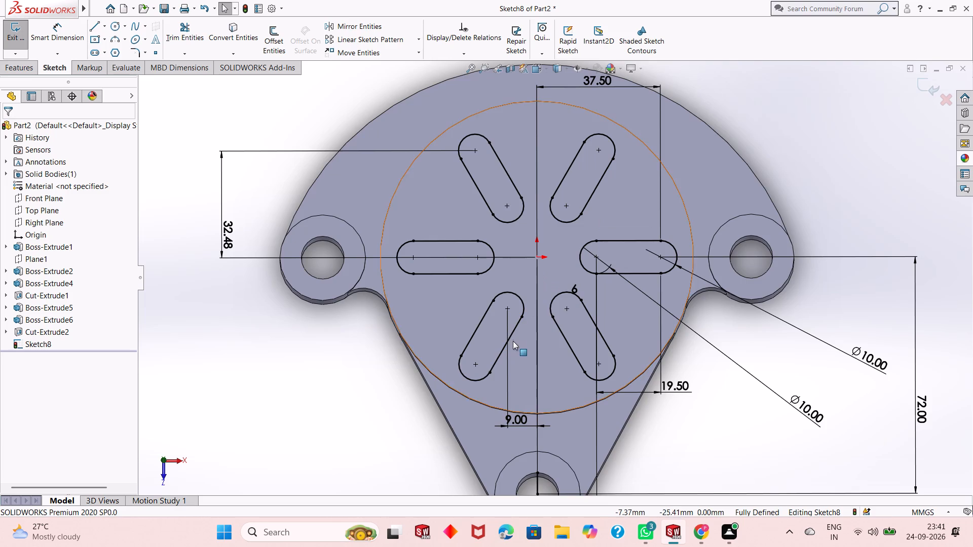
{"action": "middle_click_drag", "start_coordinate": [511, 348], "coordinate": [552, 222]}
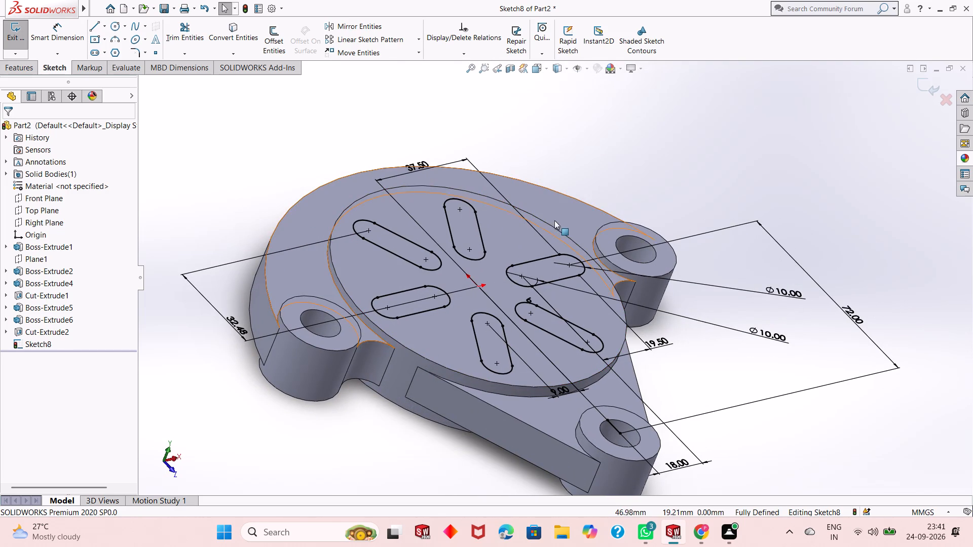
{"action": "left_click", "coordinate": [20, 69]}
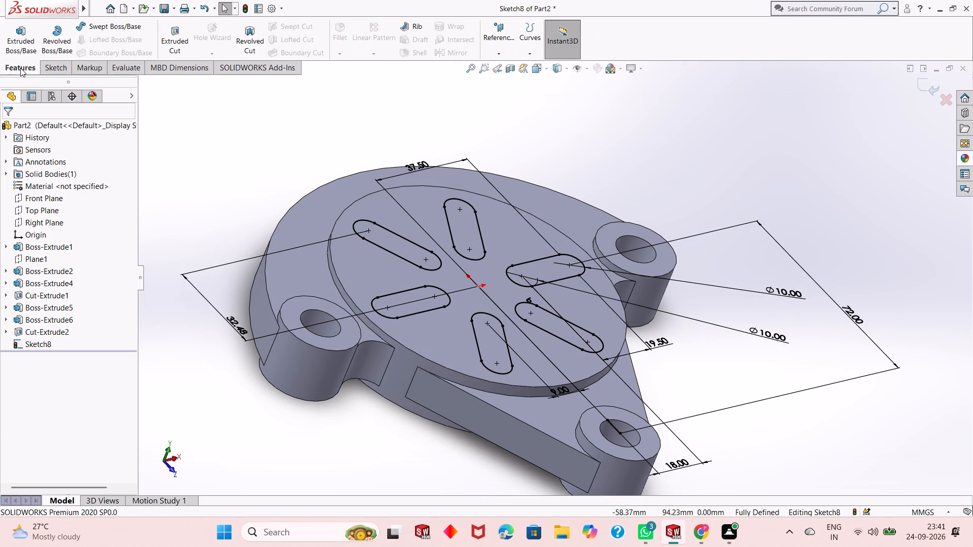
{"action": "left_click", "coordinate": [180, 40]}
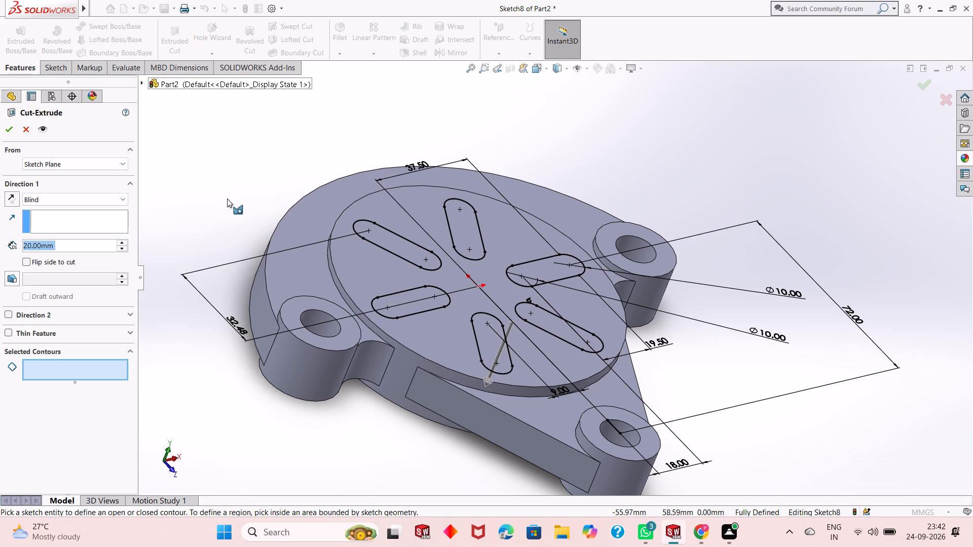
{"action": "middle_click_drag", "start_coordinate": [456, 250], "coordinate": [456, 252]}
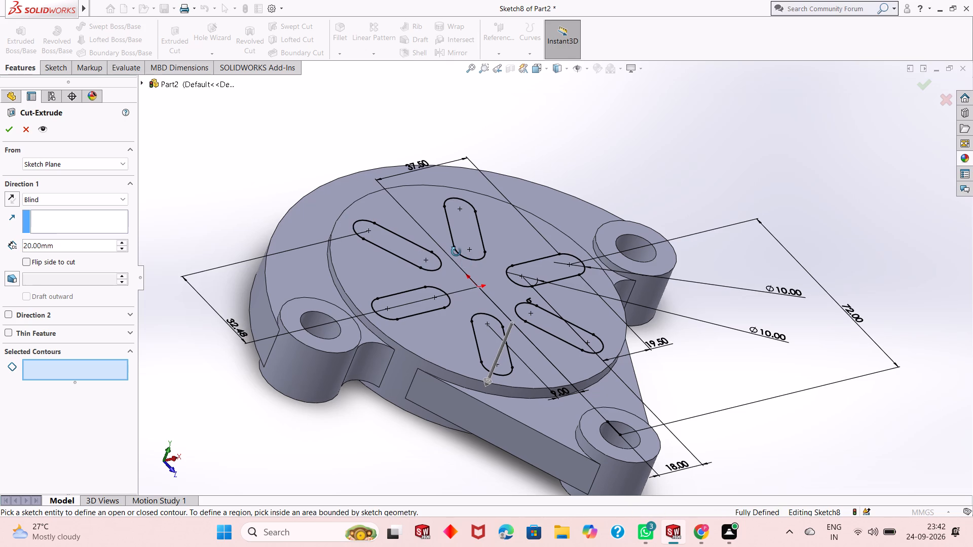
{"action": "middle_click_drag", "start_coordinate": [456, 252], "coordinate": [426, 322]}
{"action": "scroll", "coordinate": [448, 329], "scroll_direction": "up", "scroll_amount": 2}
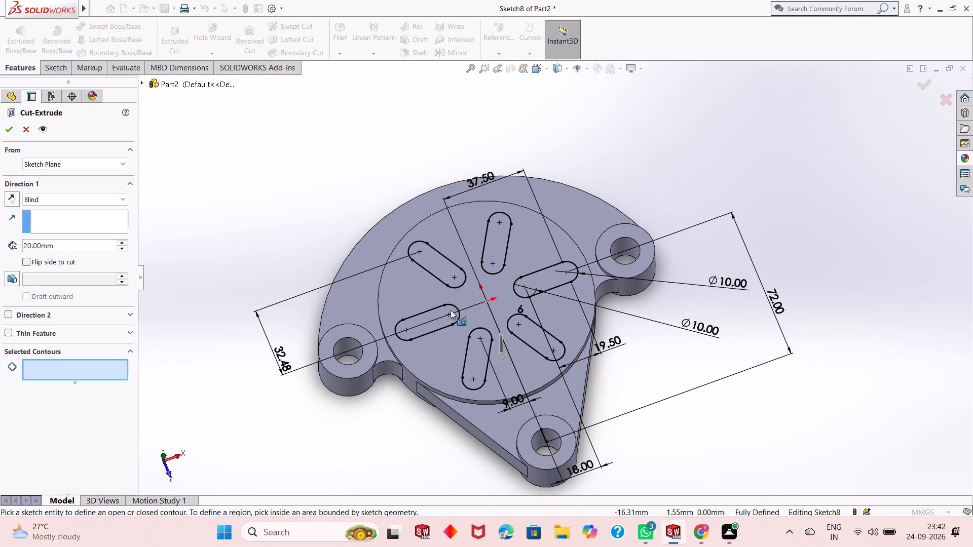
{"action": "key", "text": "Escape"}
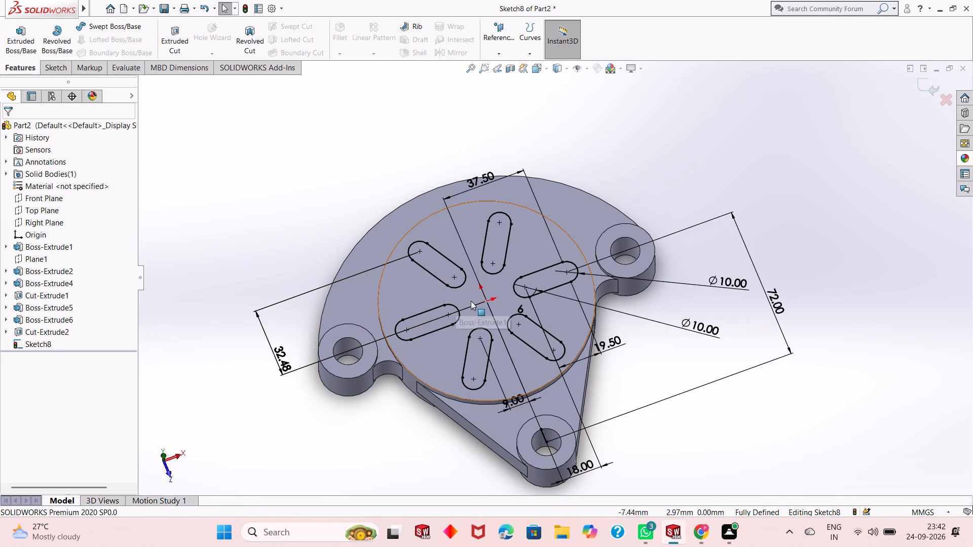
Examine the six closed slot profiles on the disc face from tilted and near face-on views.
{"action": "middle_click_drag", "start_coordinate": [480, 306], "coordinate": [499, 227]}
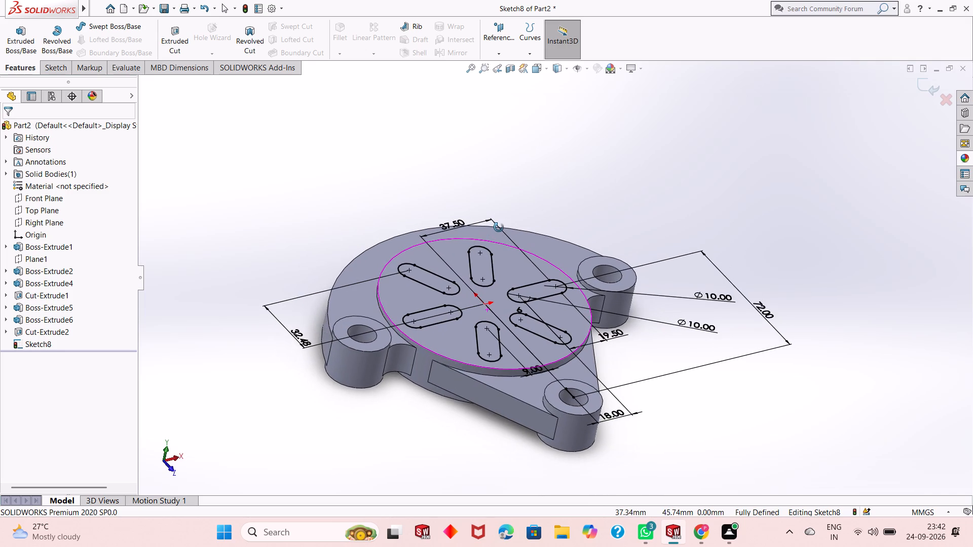
{"action": "middle_click_drag", "start_coordinate": [499, 227], "coordinate": [485, 271]}
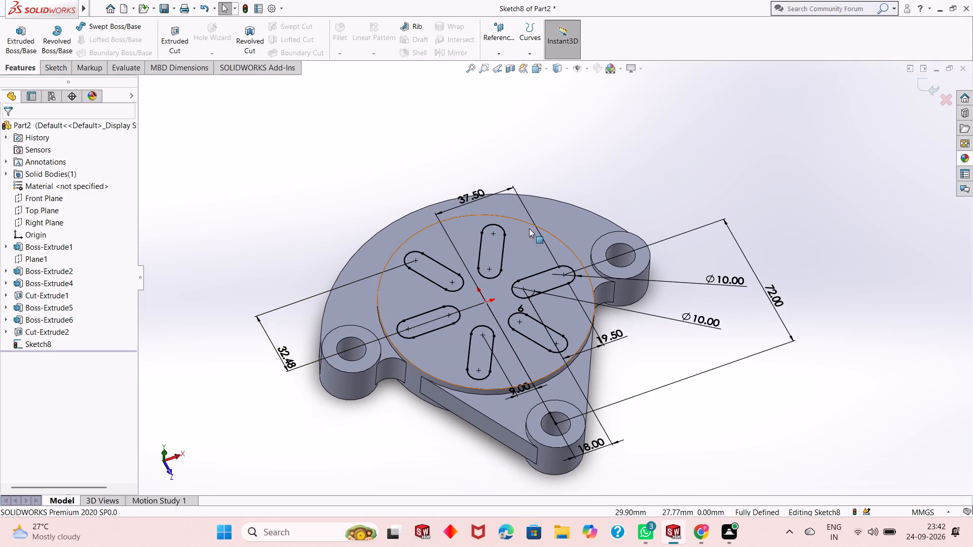
{"action": "middle_click_drag", "start_coordinate": [514, 239], "coordinate": [516, 317]}
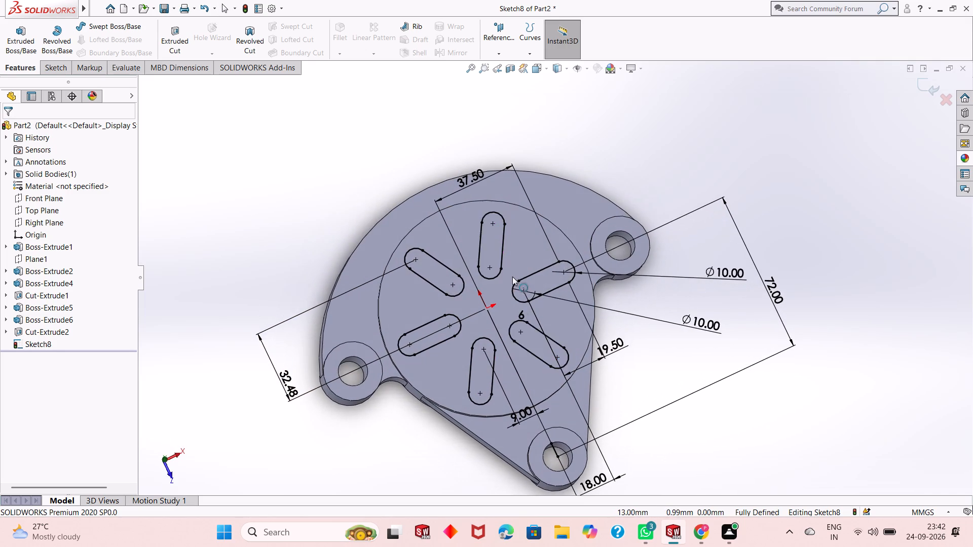
{"action": "scroll", "coordinate": [512, 277], "scroll_direction": "down", "scroll_amount": 5}
{"action": "scroll", "coordinate": [512, 274], "scroll_direction": "up", "scroll_amount": 4}
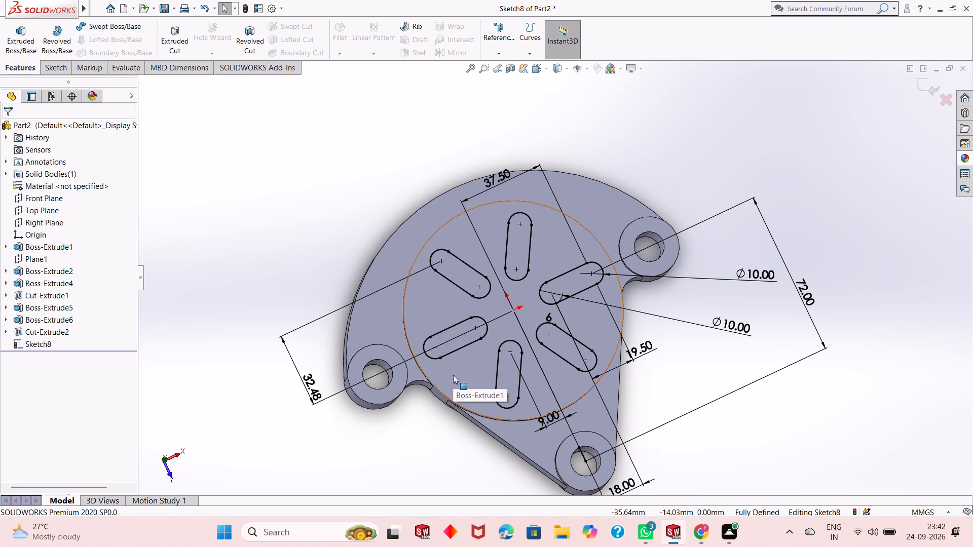
{"action": "middle_click_drag", "start_coordinate": [496, 372], "coordinate": [502, 309]}
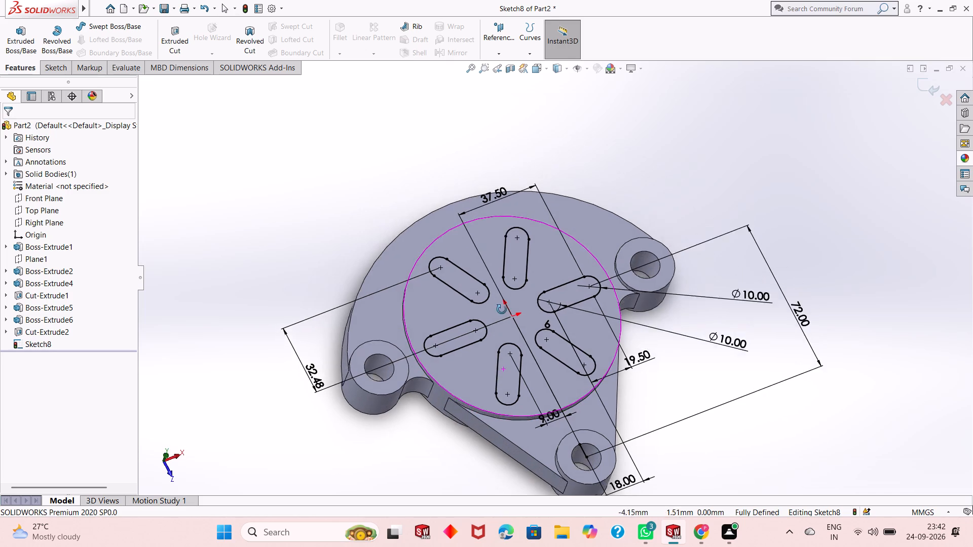
{"action": "middle_click_drag", "start_coordinate": [502, 309], "coordinate": [501, 277]}
{"action": "scroll", "coordinate": [505, 323], "scroll_direction": "down", "scroll_amount": 4}
{"action": "scroll", "coordinate": [535, 339], "scroll_direction": "up", "scroll_amount": 2}
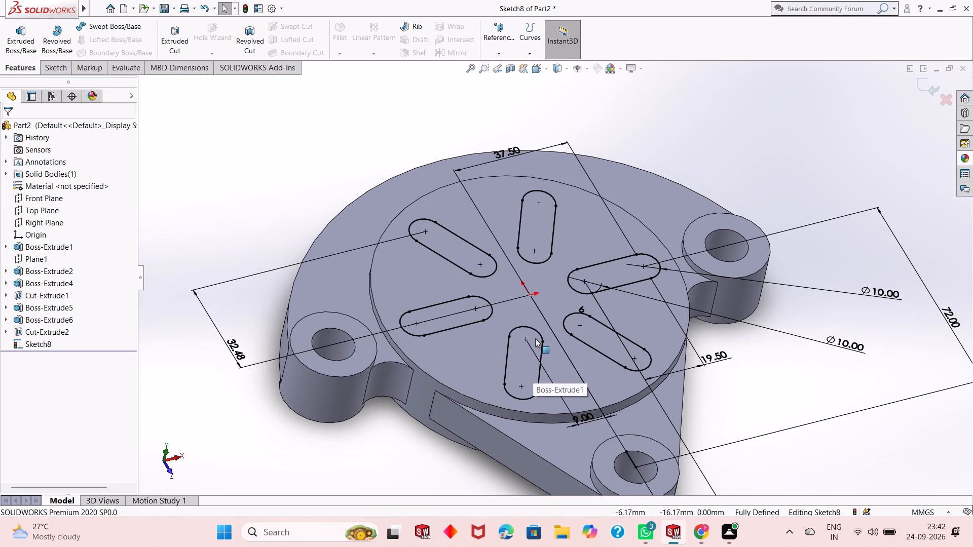
Extrude-cut all six slot regions on the disc face as a blind cut 20 mm deep.
{"action": "left_click", "coordinate": [168, 29]}
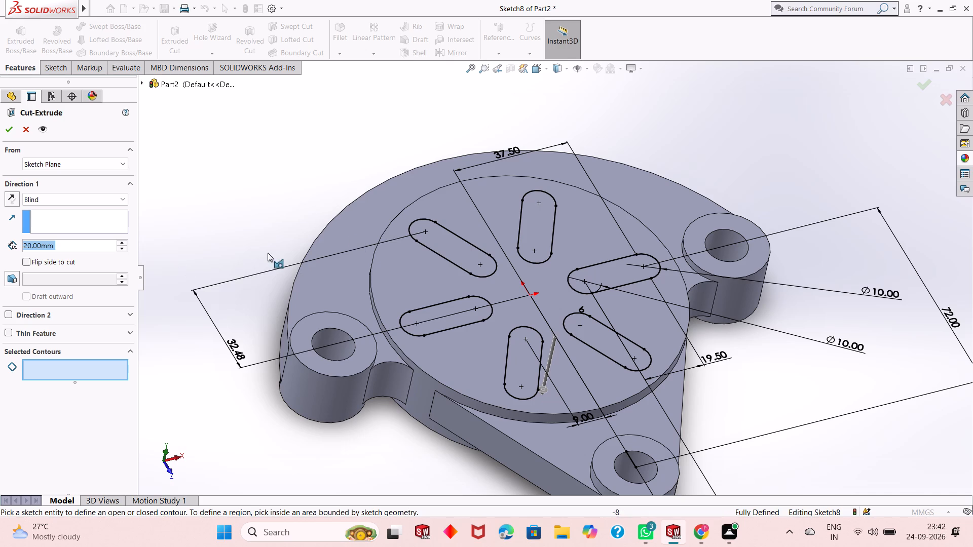
{"action": "left_click", "coordinate": [442, 242]}
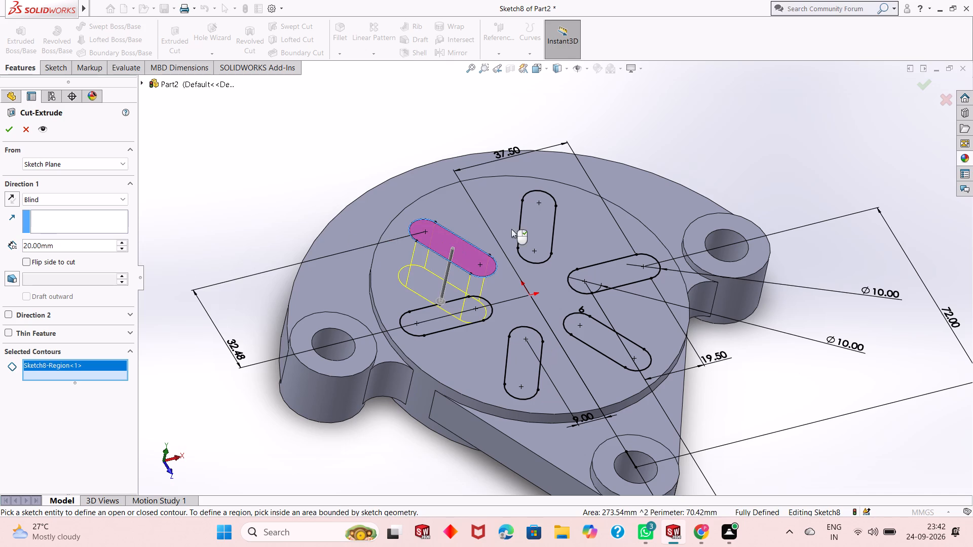
{"action": "left_click", "coordinate": [526, 221]}
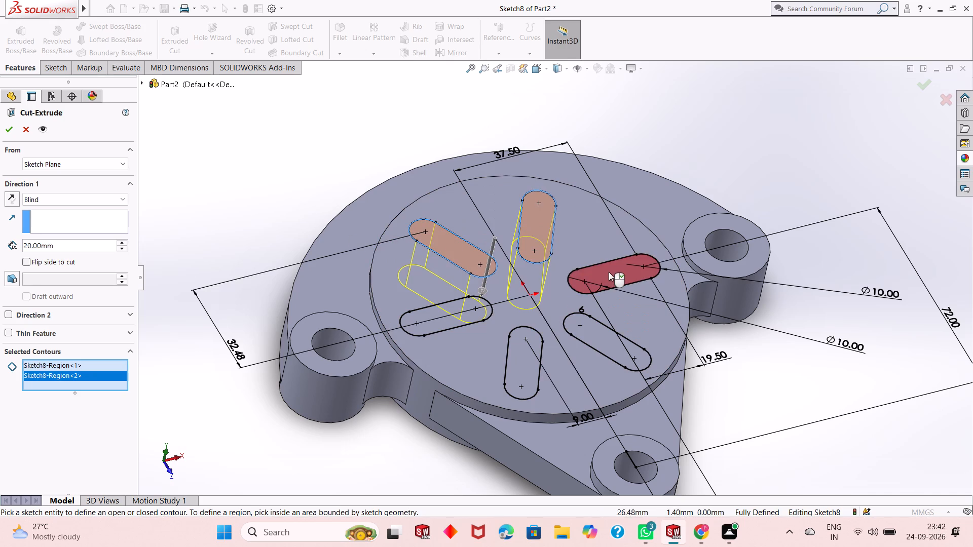
{"action": "left_click", "coordinate": [609, 272]}
{"action": "left_click", "coordinate": [612, 341]}
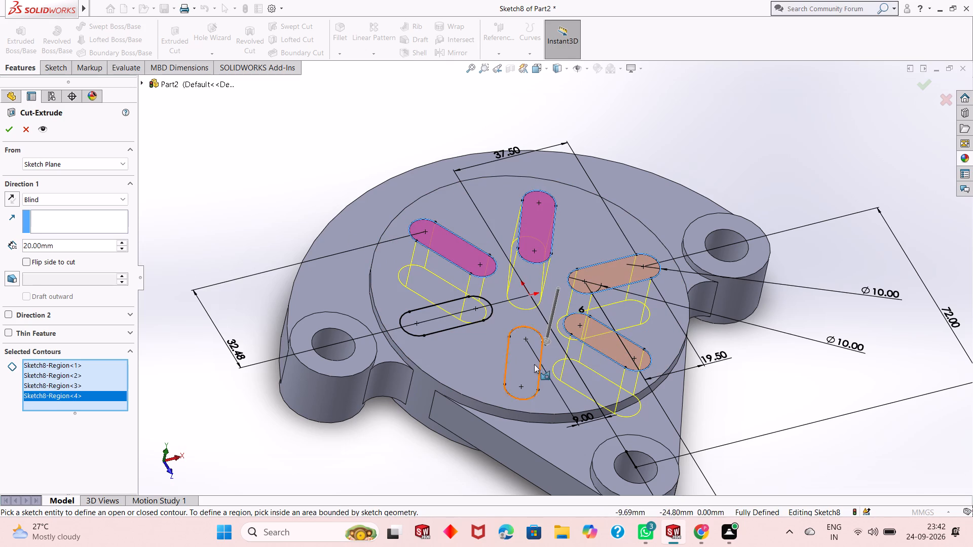
{"action": "left_click", "coordinate": [531, 366]}
{"action": "left_click", "coordinate": [435, 319]}
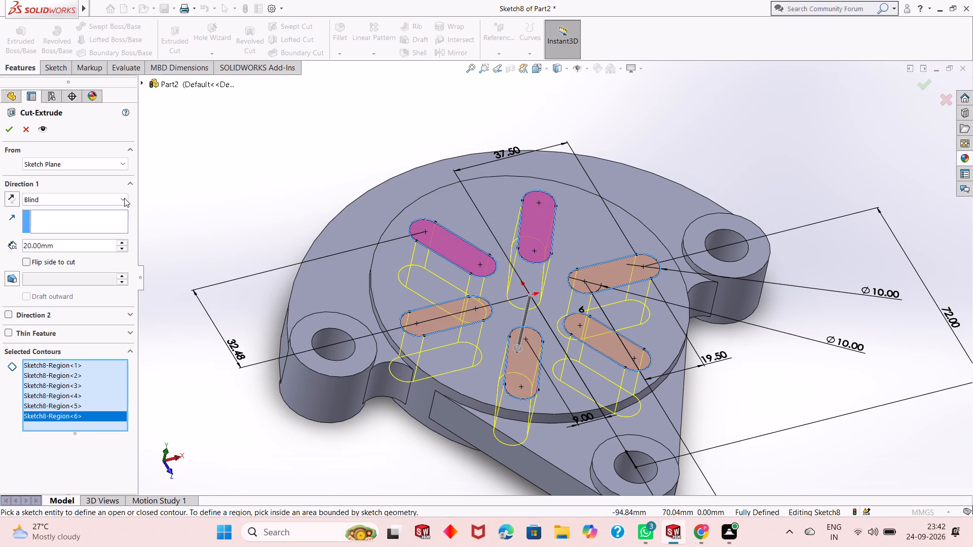
{"action": "left_click", "coordinate": [9, 133]}
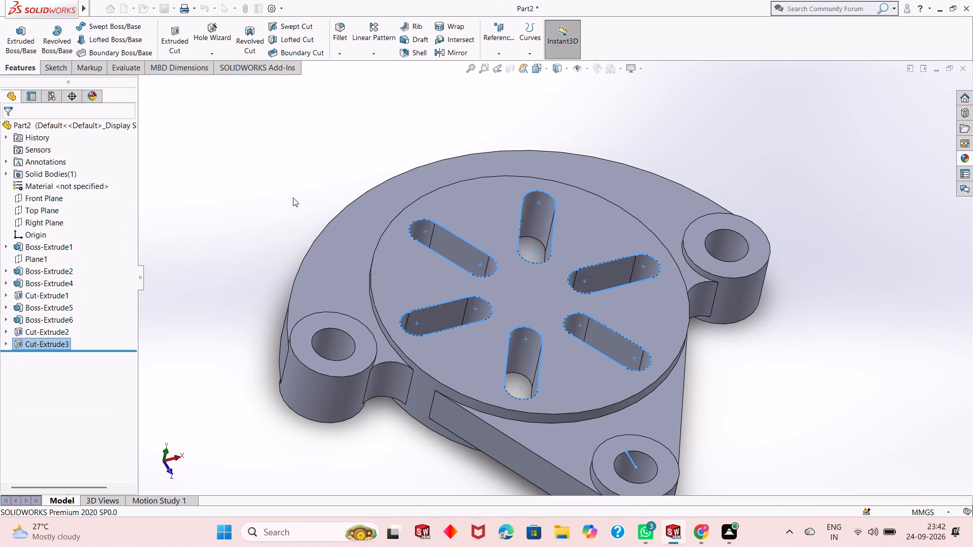
{"action": "left_click", "coordinate": [286, 192]}
{"action": "middle_click_drag", "start_coordinate": [521, 276], "coordinate": [454, 354]}
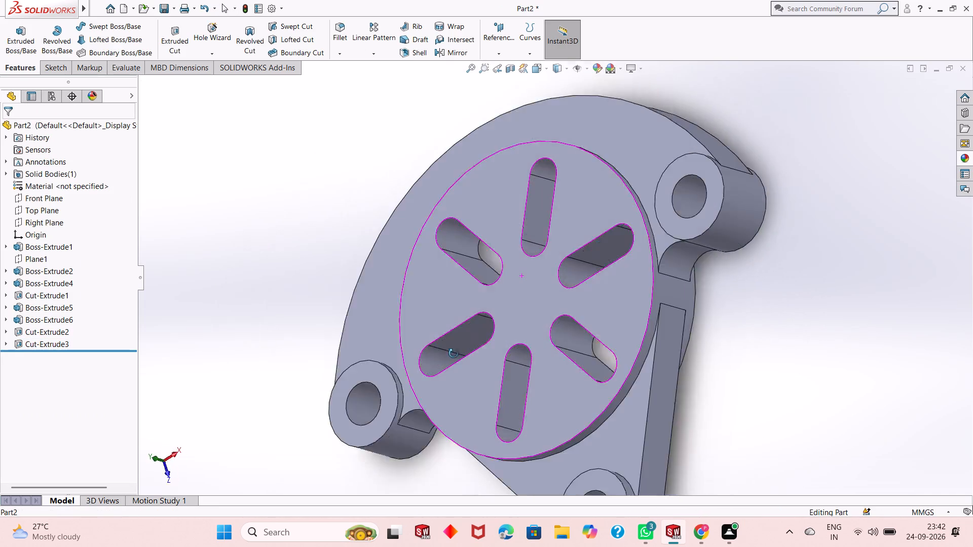
Examine the six cut slots in the disc from steep and shallow tilted views.
{"action": "middle_click_drag", "start_coordinate": [454, 354], "coordinate": [523, 299]}
{"action": "left_click", "coordinate": [297, 210]}
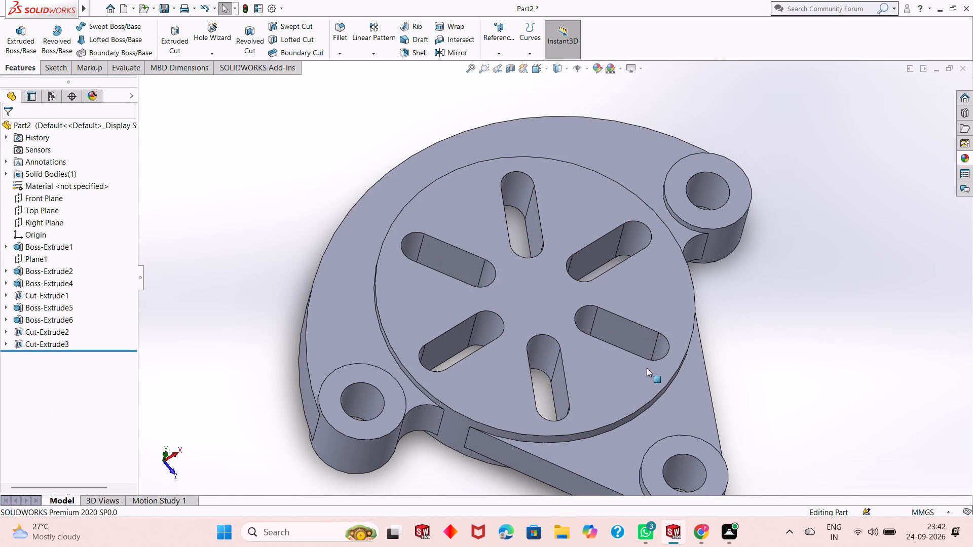
{"action": "middle_click_drag", "start_coordinate": [782, 361], "coordinate": [756, 422]}
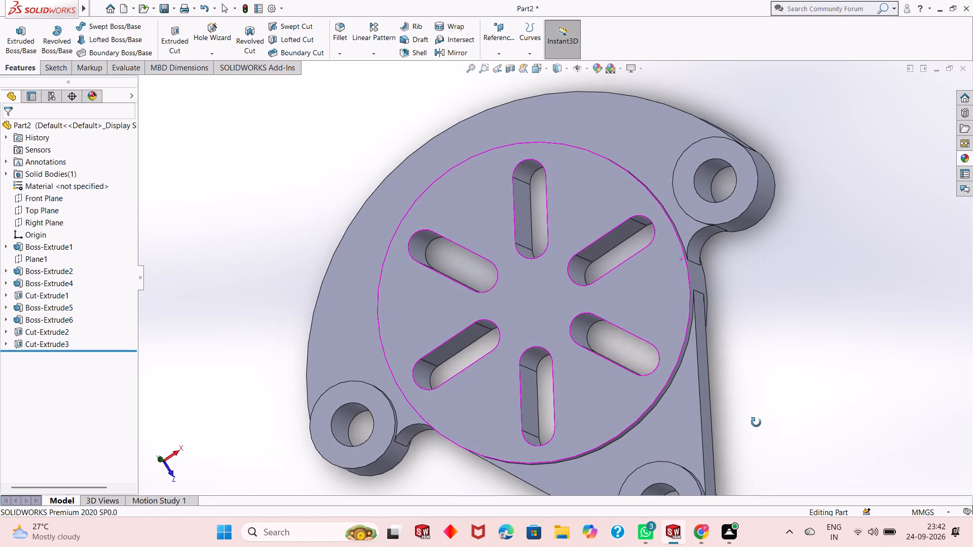
{"action": "middle_click_drag", "start_coordinate": [756, 422], "coordinate": [780, 371]}
{"action": "scroll", "coordinate": [557, 382], "scroll_direction": "up", "scroll_amount": 2}
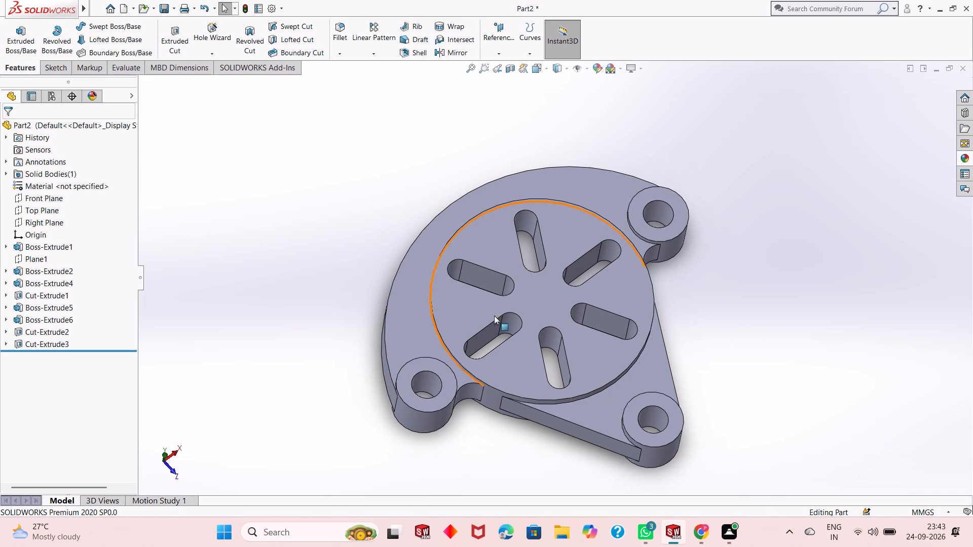
{"action": "middle_click_drag", "start_coordinate": [494, 319], "coordinate": [498, 238]}
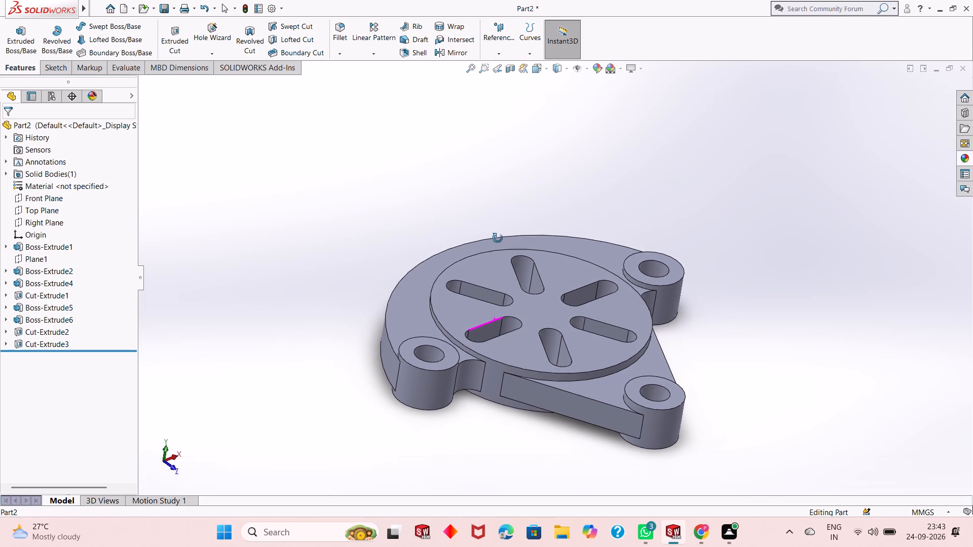
{"action": "middle_click_drag", "start_coordinate": [498, 238], "coordinate": [494, 227]}
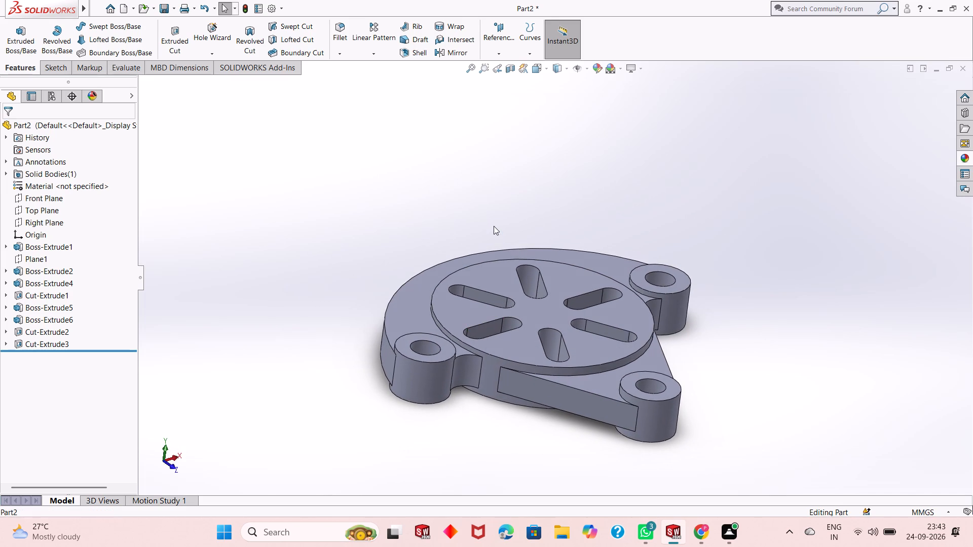
{"action": "scroll", "coordinate": [567, 306], "scroll_direction": "down", "scroll_amount": 1}
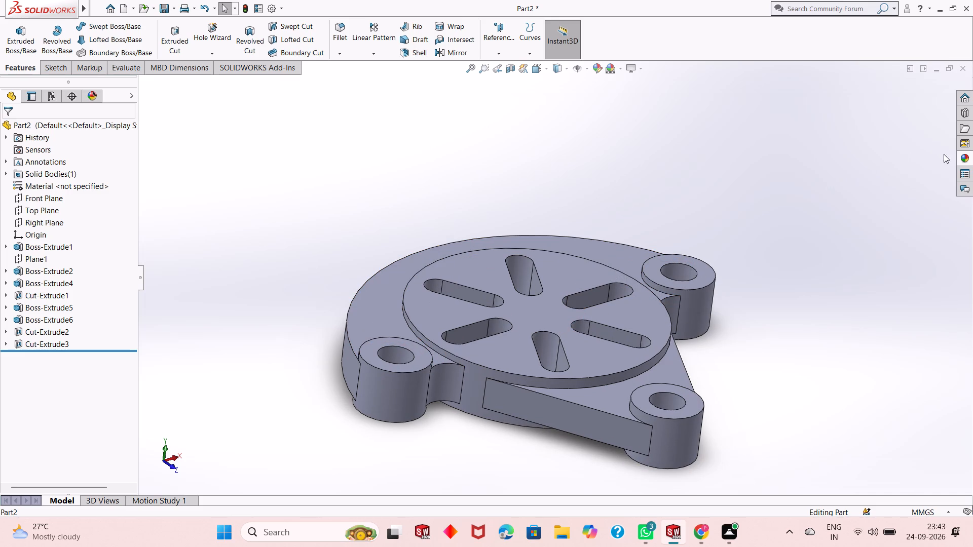
Examine the whole part from all sides, including the flange rim, bosses, tapered arm and slotted disc.
{"action": "middle_click_drag", "start_coordinate": [654, 349], "coordinate": [652, 382]}
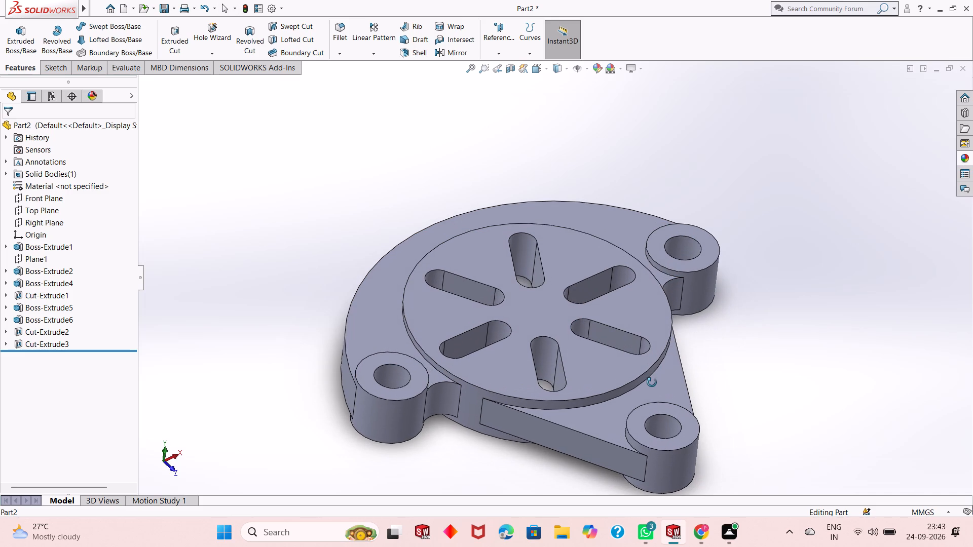
{"action": "middle_click_drag", "start_coordinate": [652, 382], "coordinate": [597, 389]}
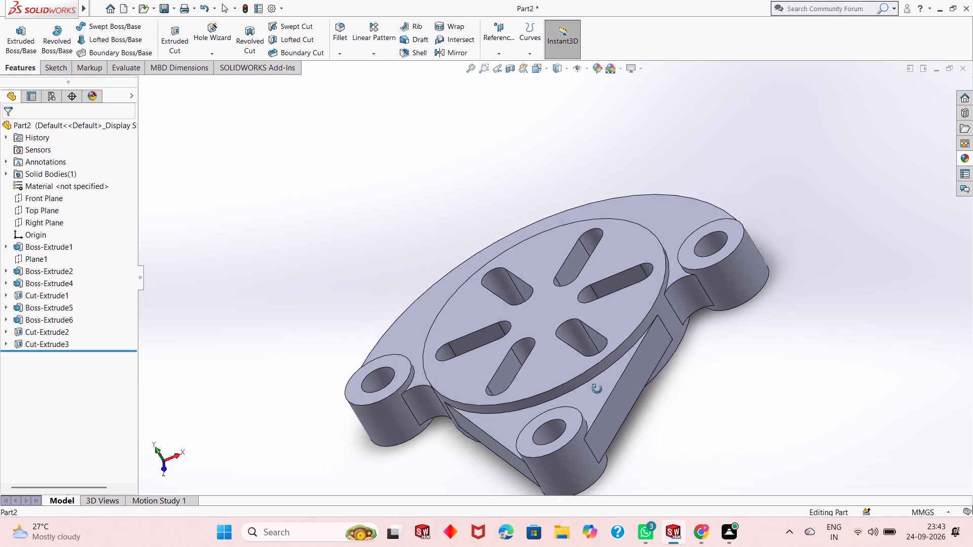
{"action": "middle_click_drag", "start_coordinate": [597, 389], "coordinate": [735, 324]}
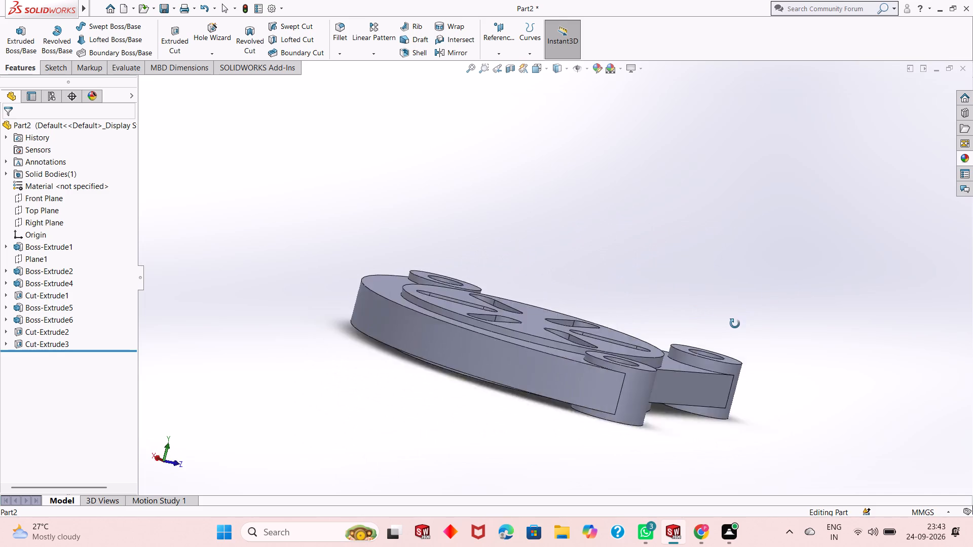
{"action": "middle_click_drag", "start_coordinate": [735, 324], "coordinate": [611, 352]}
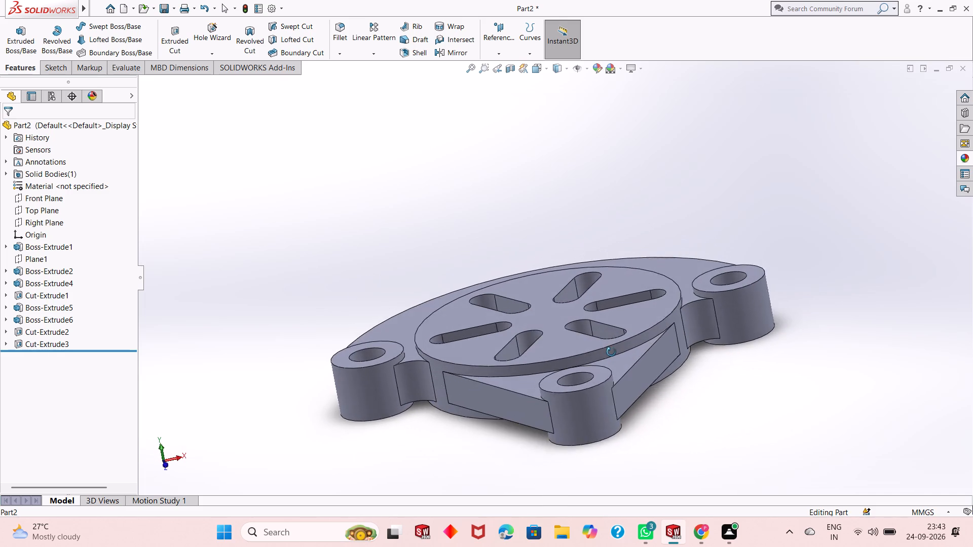
{"action": "middle_click_drag", "start_coordinate": [611, 352], "coordinate": [649, 356]}
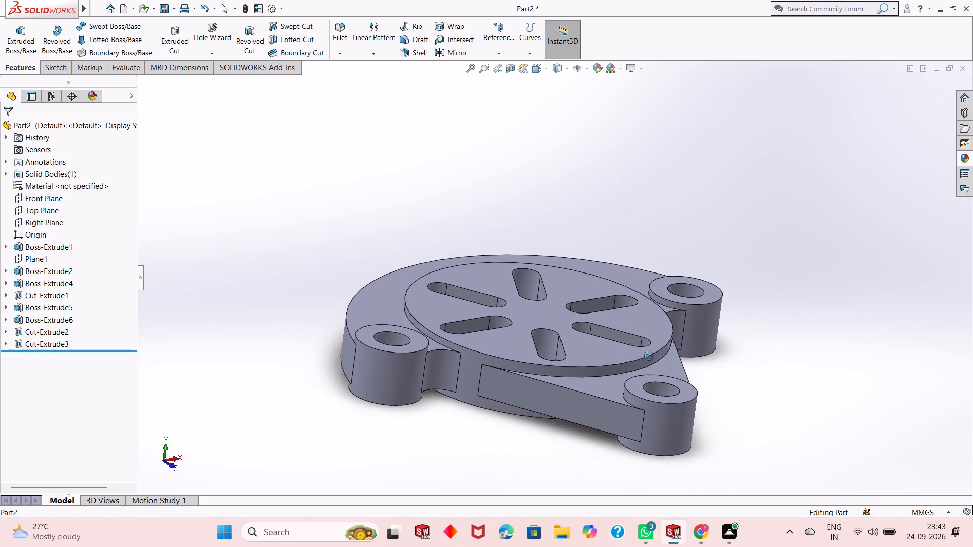
{"action": "middle_click_drag", "start_coordinate": [649, 356], "coordinate": [648, 388]}
{"action": "scroll", "coordinate": [605, 387], "scroll_direction": "up", "scroll_amount": 3}
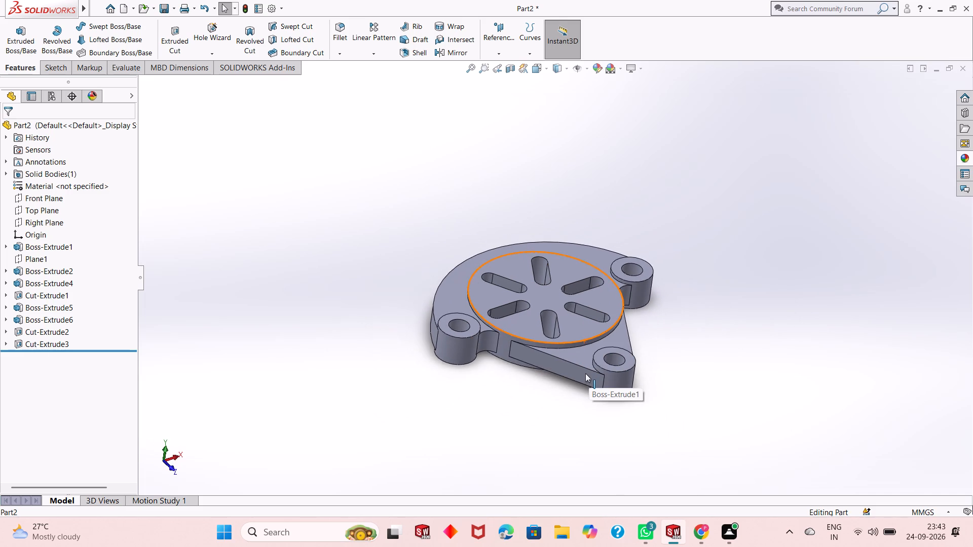
{"action": "scroll", "coordinate": [585, 373], "scroll_direction": "down", "scroll_amount": 2}
{"action": "scroll", "coordinate": [554, 230], "scroll_direction": "down", "scroll_amount": 1}
{"action": "scroll", "coordinate": [545, 267], "scroll_direction": "up", "scroll_amount": 1}
{"action": "scroll", "coordinate": [545, 267], "scroll_direction": "down", "scroll_amount": 1}
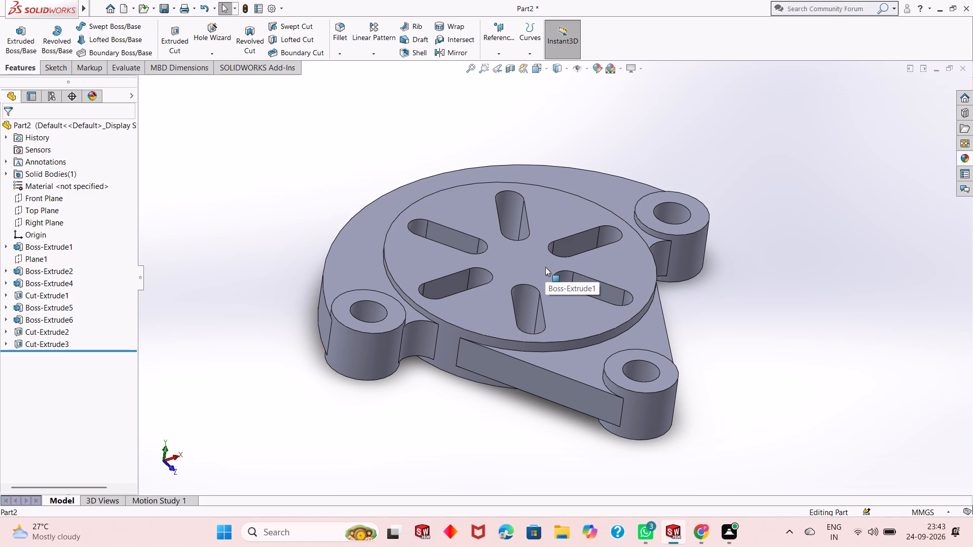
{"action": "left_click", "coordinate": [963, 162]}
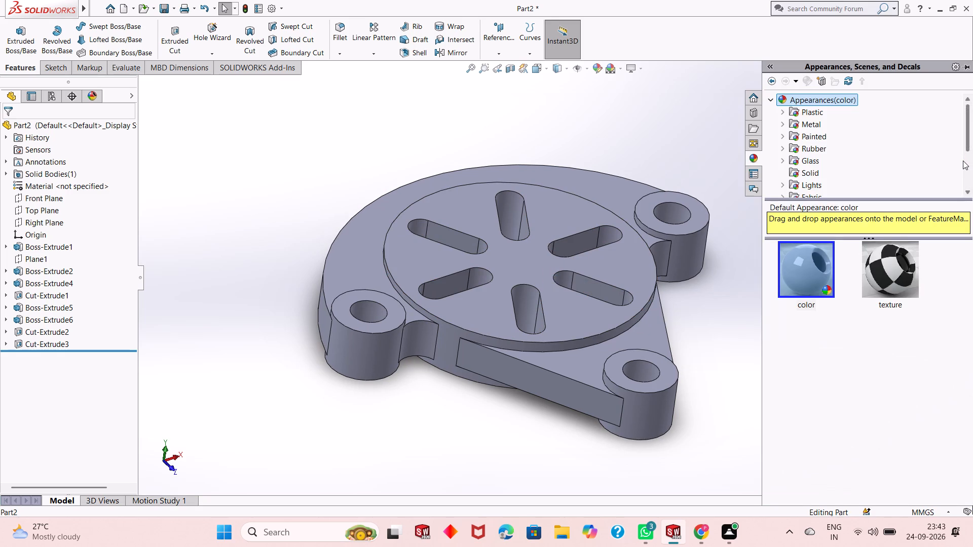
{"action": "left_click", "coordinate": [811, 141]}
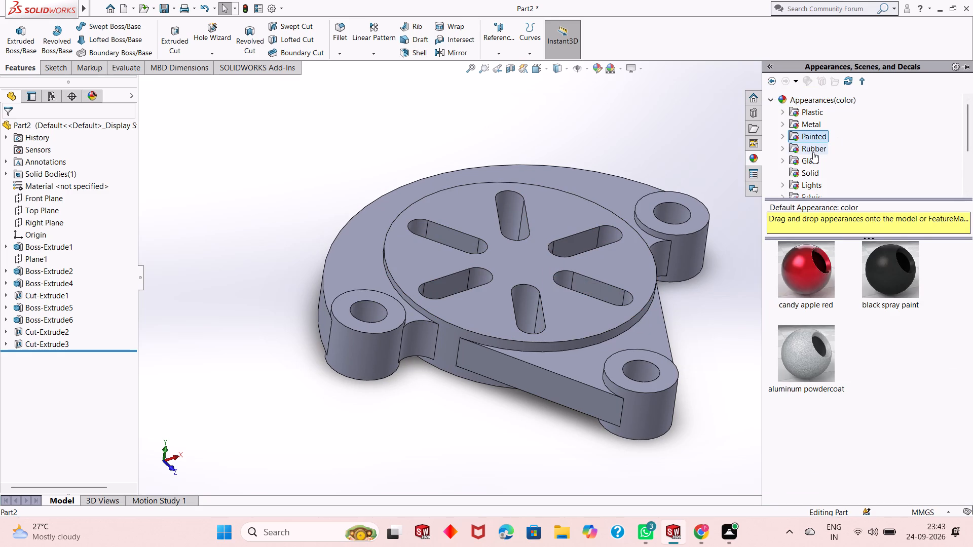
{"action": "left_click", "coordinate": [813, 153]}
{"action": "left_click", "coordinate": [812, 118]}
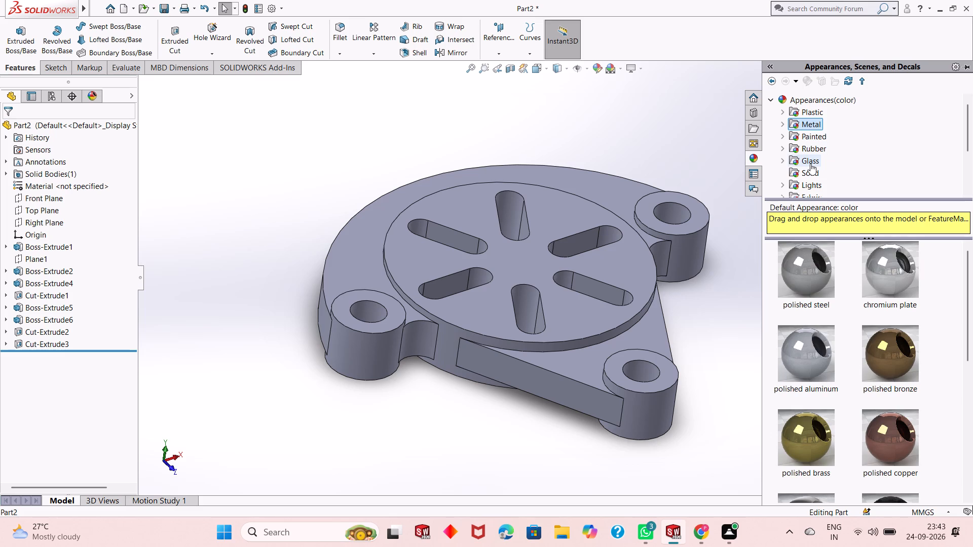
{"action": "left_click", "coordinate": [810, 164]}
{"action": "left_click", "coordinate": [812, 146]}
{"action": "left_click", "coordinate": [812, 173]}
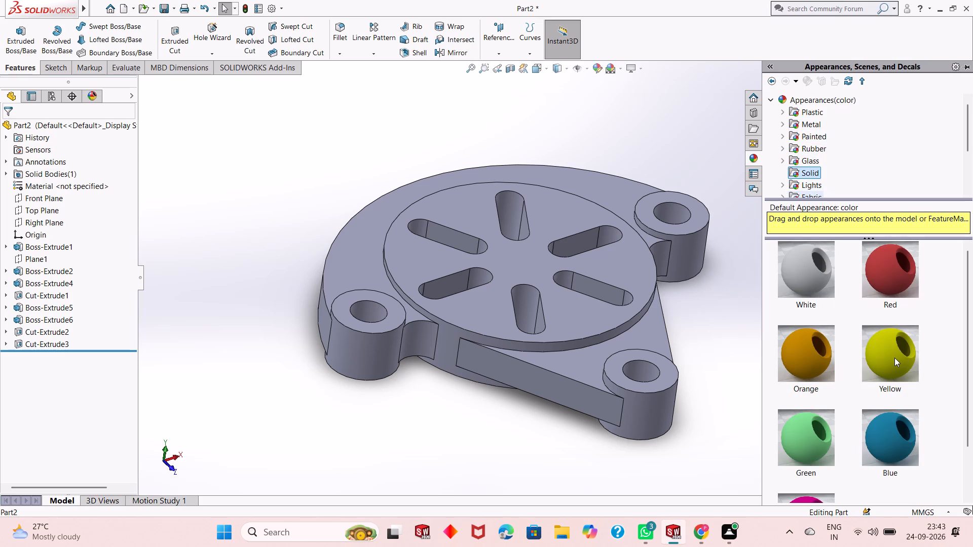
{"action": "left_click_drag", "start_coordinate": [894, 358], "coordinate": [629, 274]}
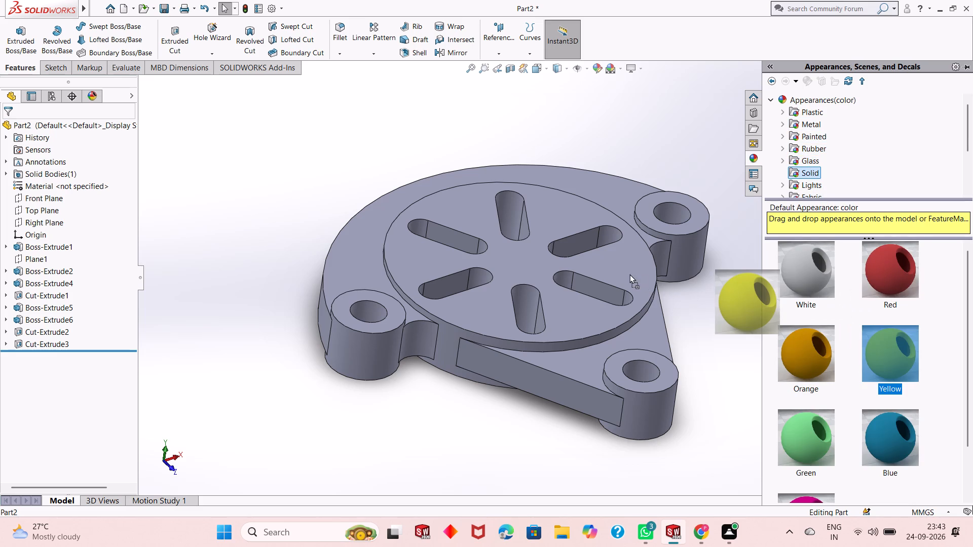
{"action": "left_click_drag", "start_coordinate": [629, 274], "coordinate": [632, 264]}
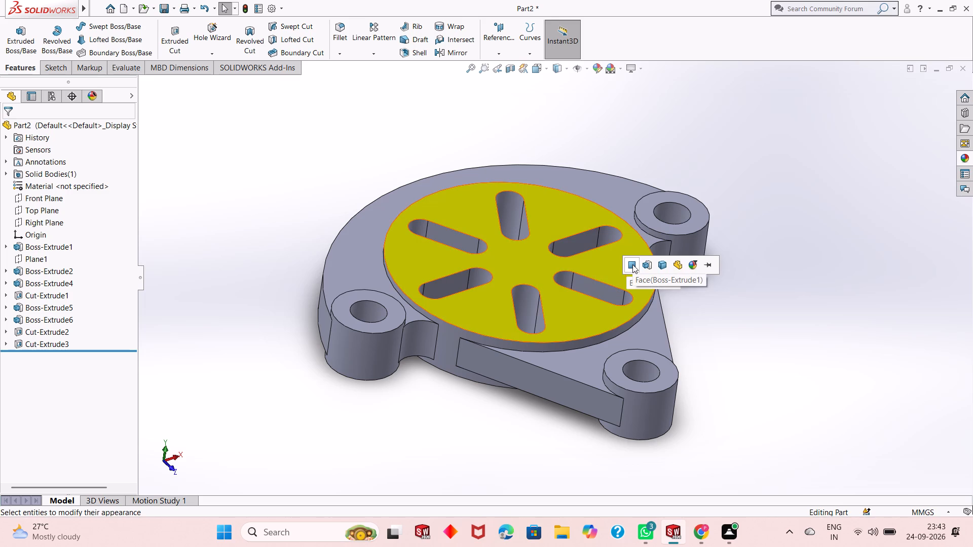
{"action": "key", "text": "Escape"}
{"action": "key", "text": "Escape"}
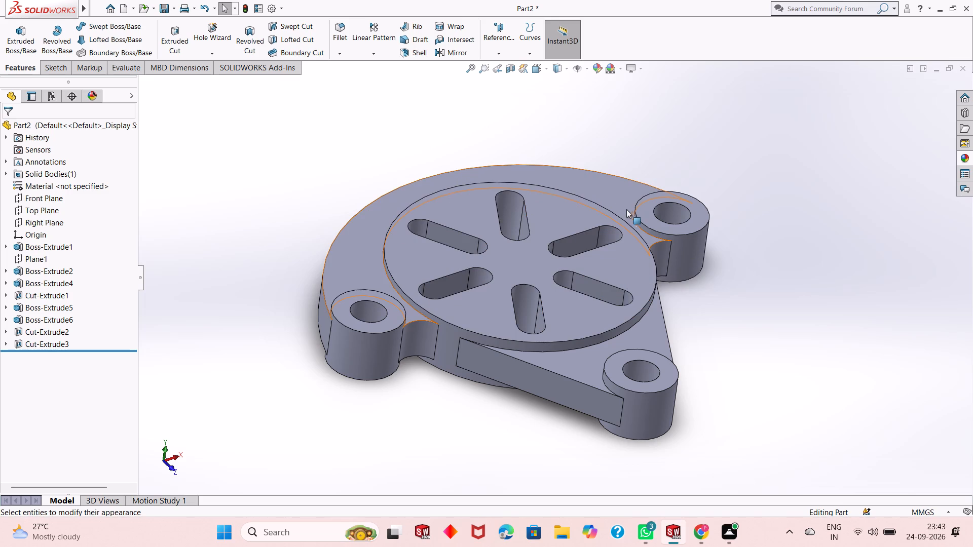
Apply the standard bright yellow to the six upper faces of the crescent flange, slotted disc, tapered arm and three bosses.
{"action": "left_click", "coordinate": [616, 192]}
{"action": "left_click", "coordinate": [386, 326], "text": "ctrl"}
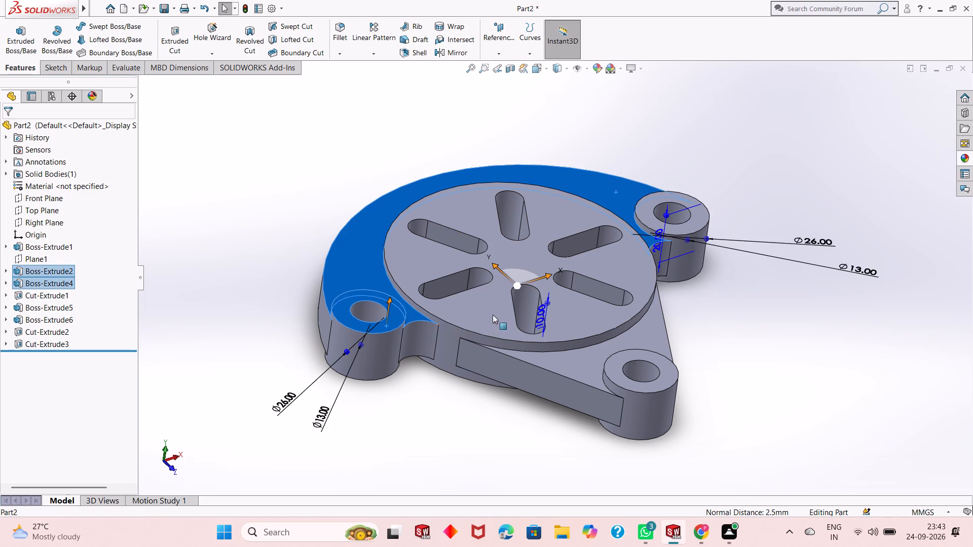
{"action": "left_click", "coordinate": [629, 264], "text": "ctrl"}
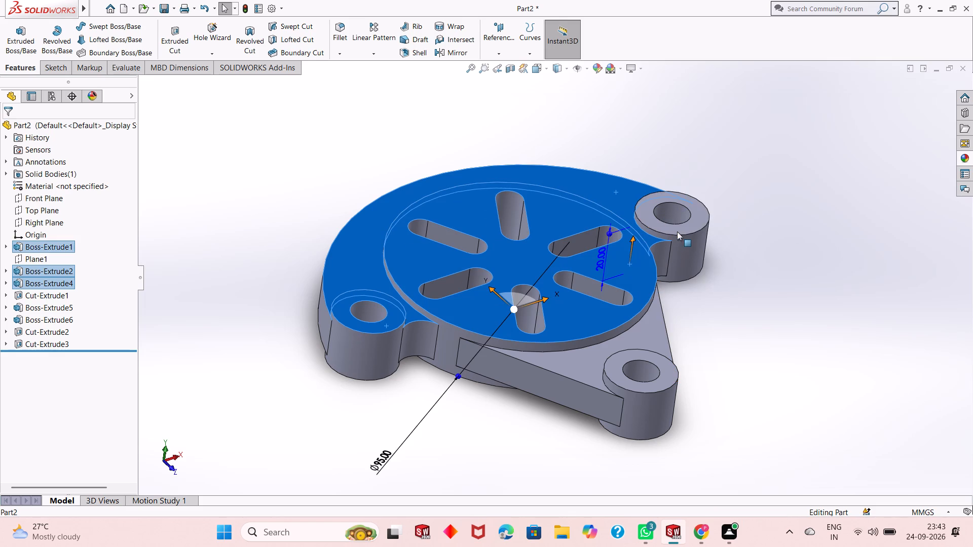
{"action": "left_click", "coordinate": [679, 229], "text": "ctrl"}
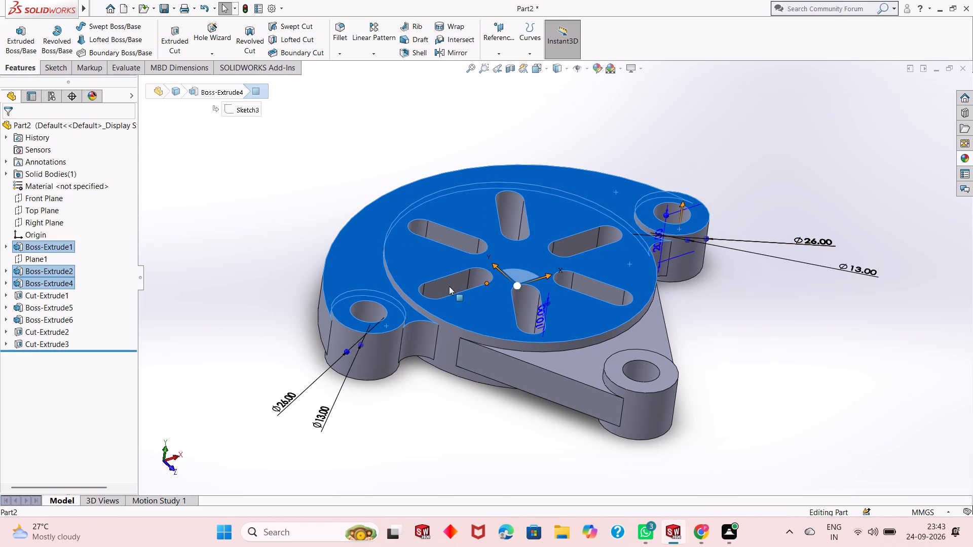
{"action": "scroll", "coordinate": [594, 249], "scroll_direction": "down", "scroll_amount": 3}
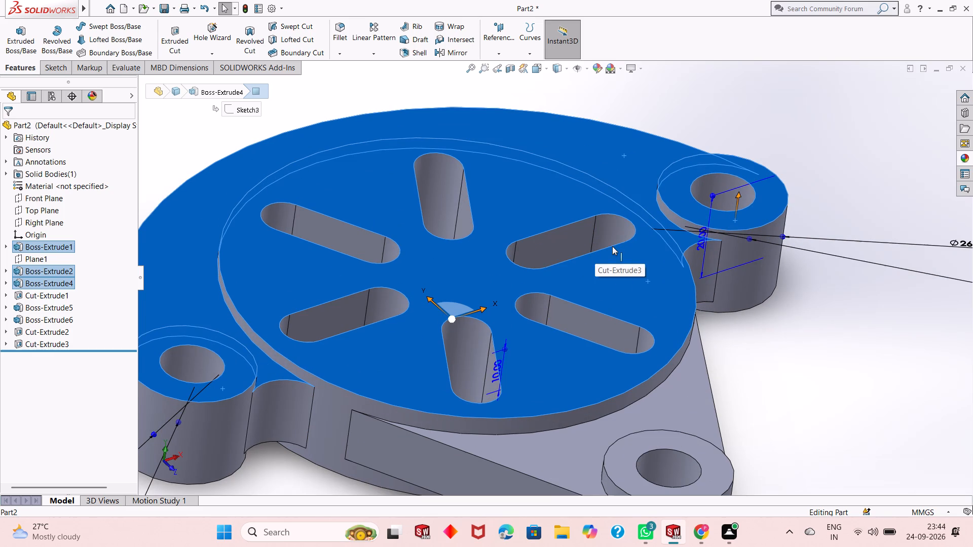
{"action": "scroll", "coordinate": [562, 412], "scroll_direction": "up", "scroll_amount": 2}
{"action": "left_click", "coordinate": [563, 405], "text": "ctrl"}
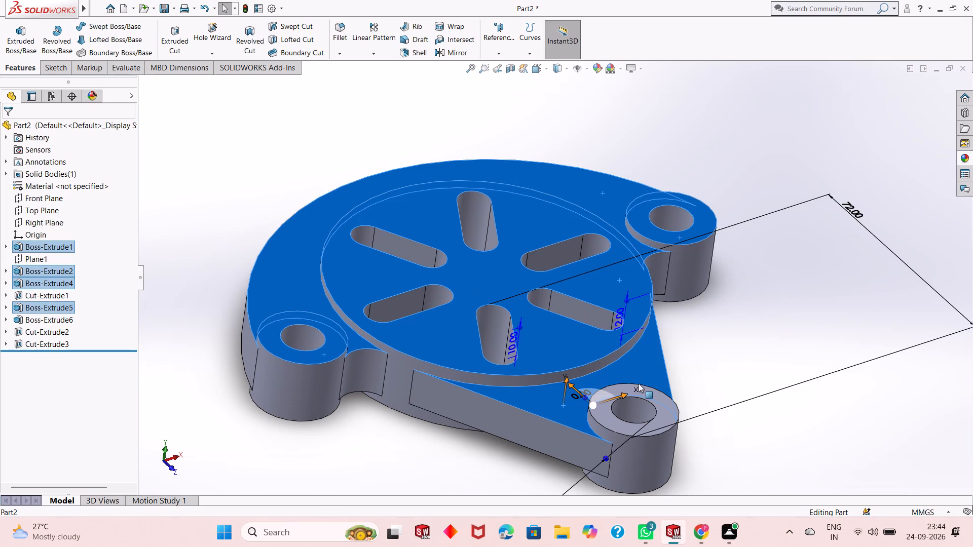
{"action": "left_click", "coordinate": [649, 396], "text": "ctrl"}
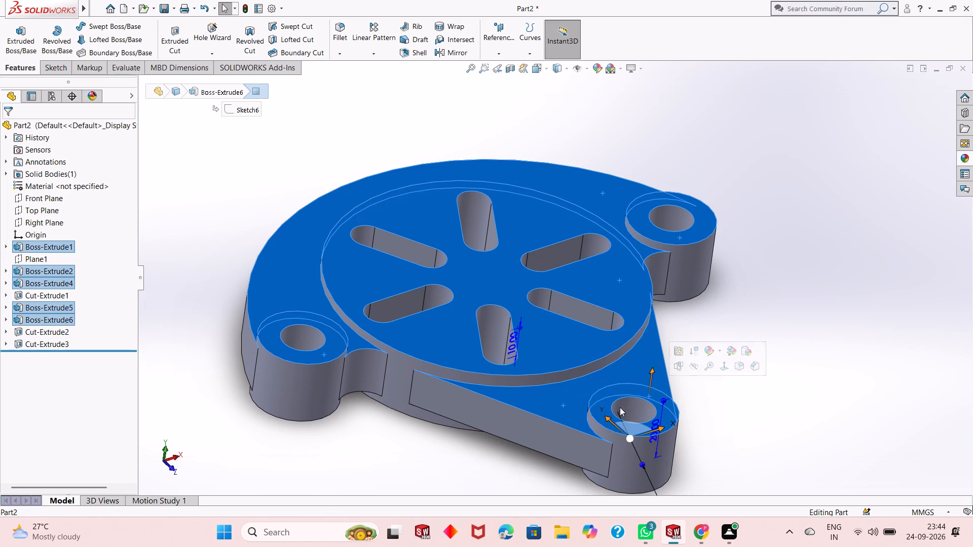
{"action": "scroll", "coordinate": [562, 424], "scroll_direction": "up", "scroll_amount": 3}
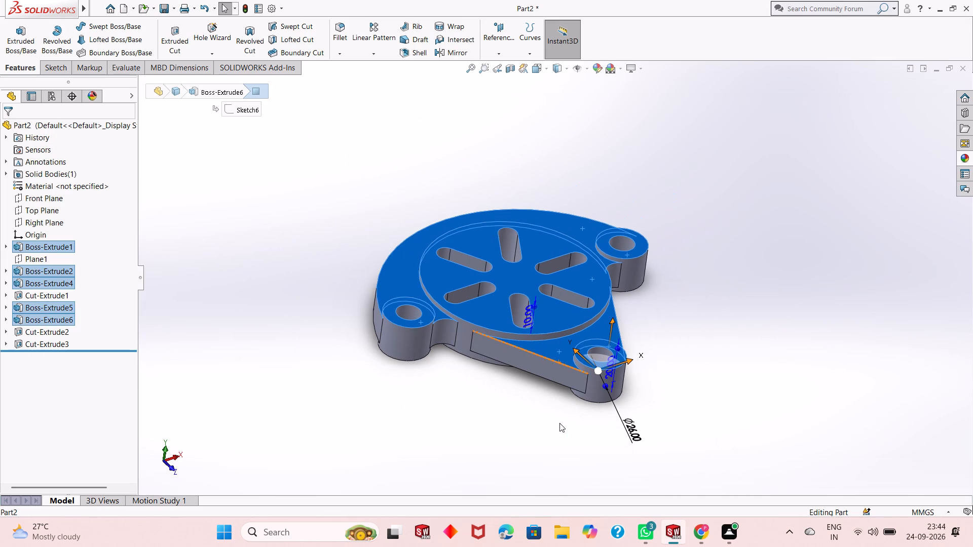
{"action": "scroll", "coordinate": [509, 295], "scroll_direction": "down", "scroll_amount": 1}
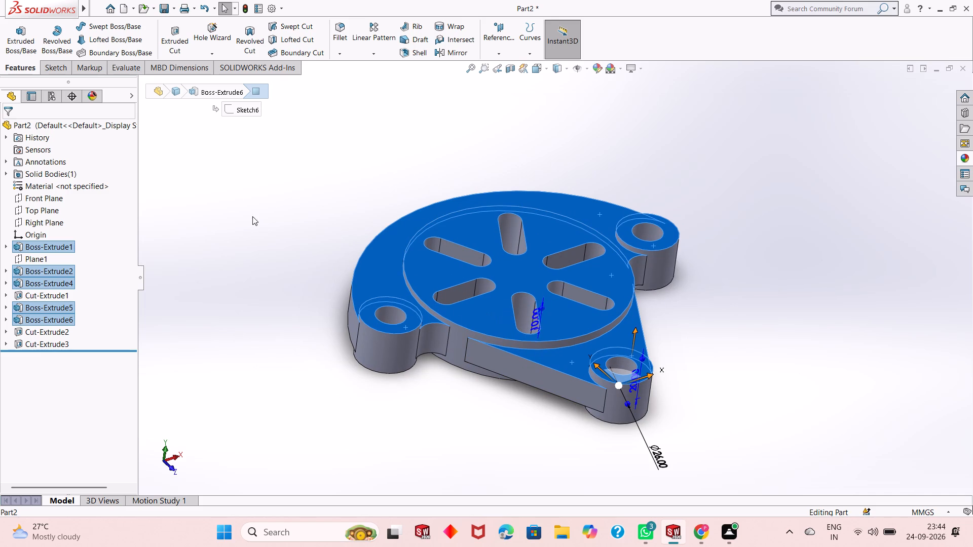
{"action": "left_click", "coordinate": [598, 65]}
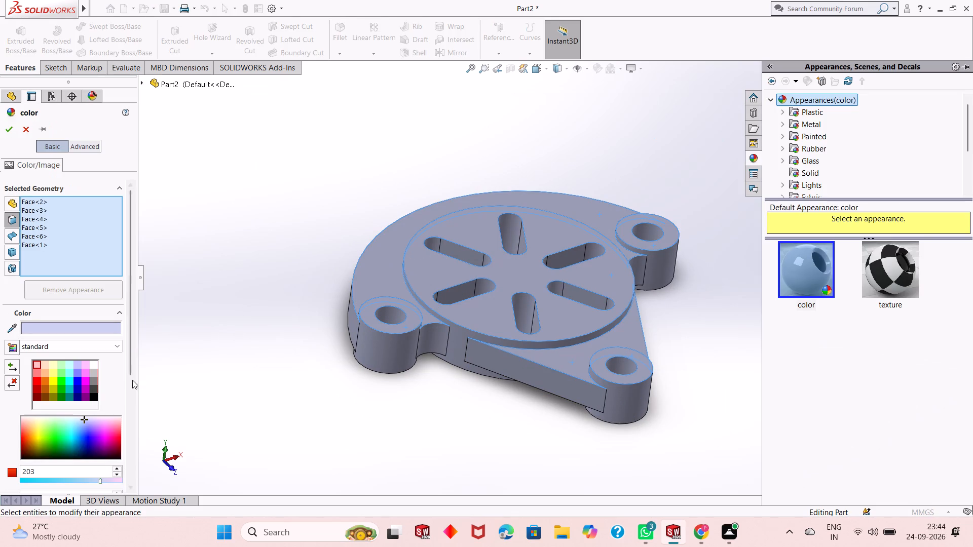
{"action": "left_click", "coordinate": [54, 379]}
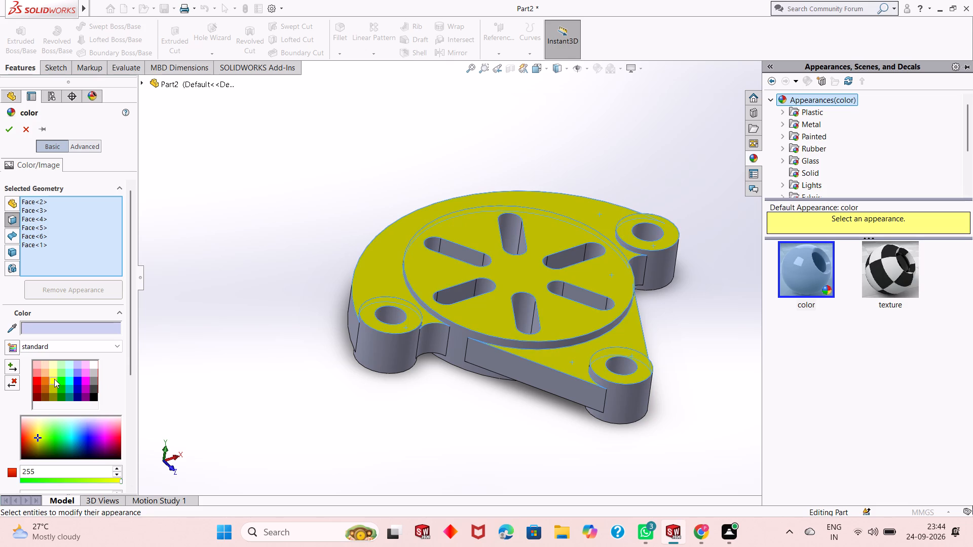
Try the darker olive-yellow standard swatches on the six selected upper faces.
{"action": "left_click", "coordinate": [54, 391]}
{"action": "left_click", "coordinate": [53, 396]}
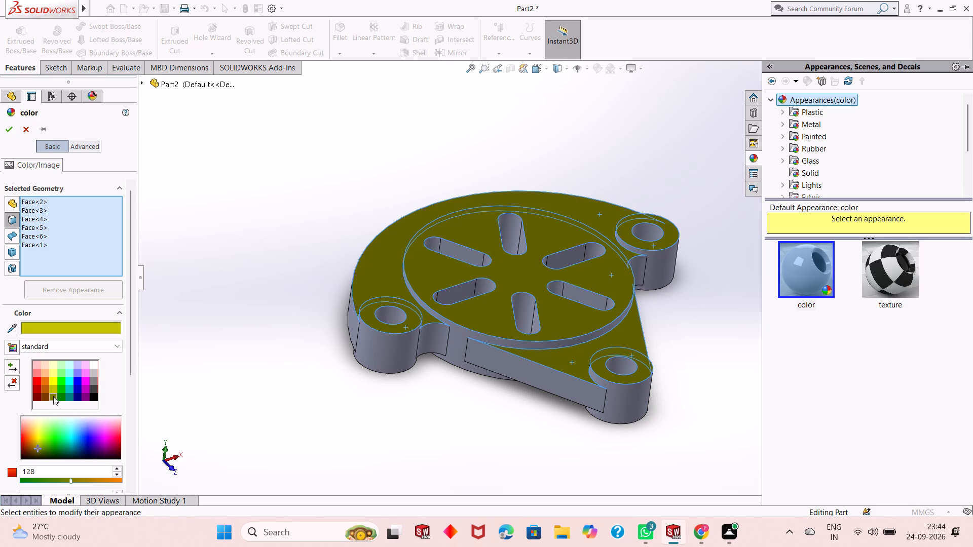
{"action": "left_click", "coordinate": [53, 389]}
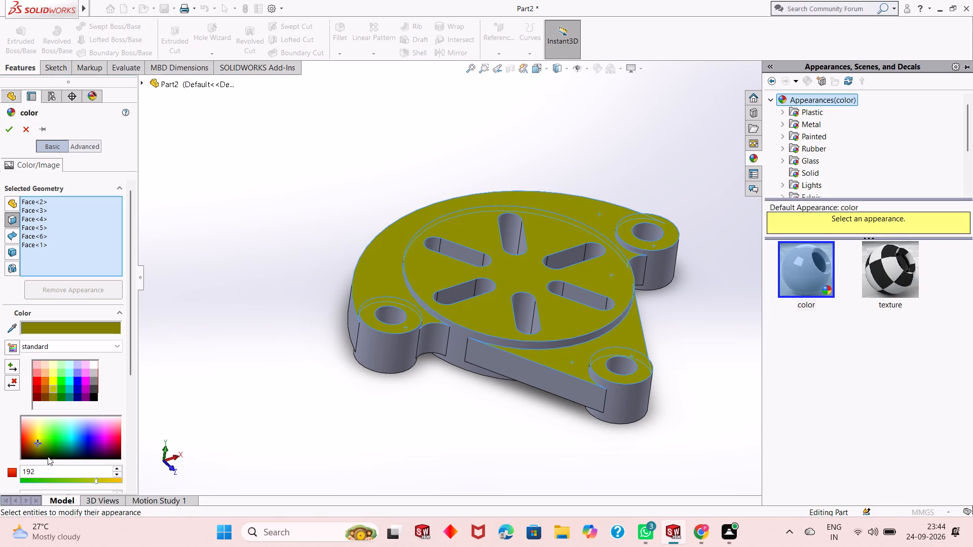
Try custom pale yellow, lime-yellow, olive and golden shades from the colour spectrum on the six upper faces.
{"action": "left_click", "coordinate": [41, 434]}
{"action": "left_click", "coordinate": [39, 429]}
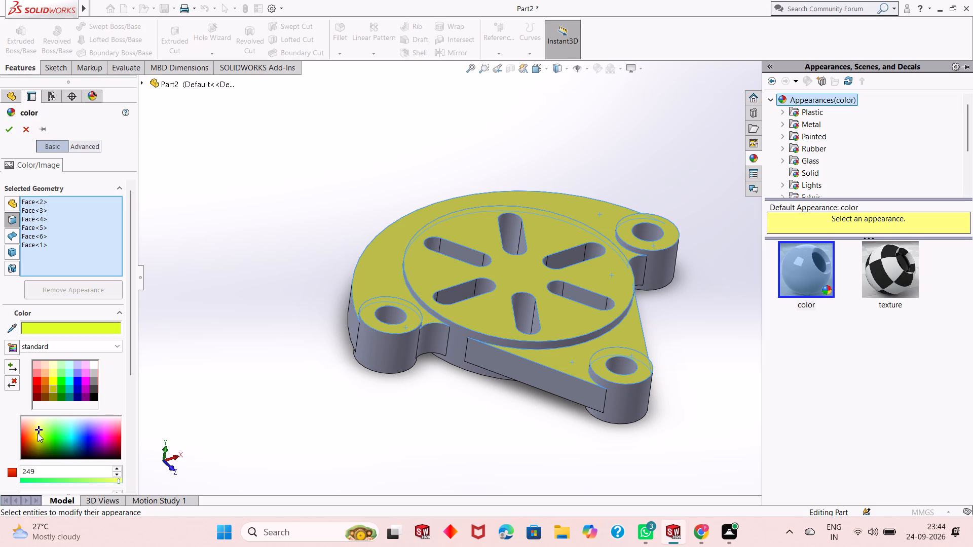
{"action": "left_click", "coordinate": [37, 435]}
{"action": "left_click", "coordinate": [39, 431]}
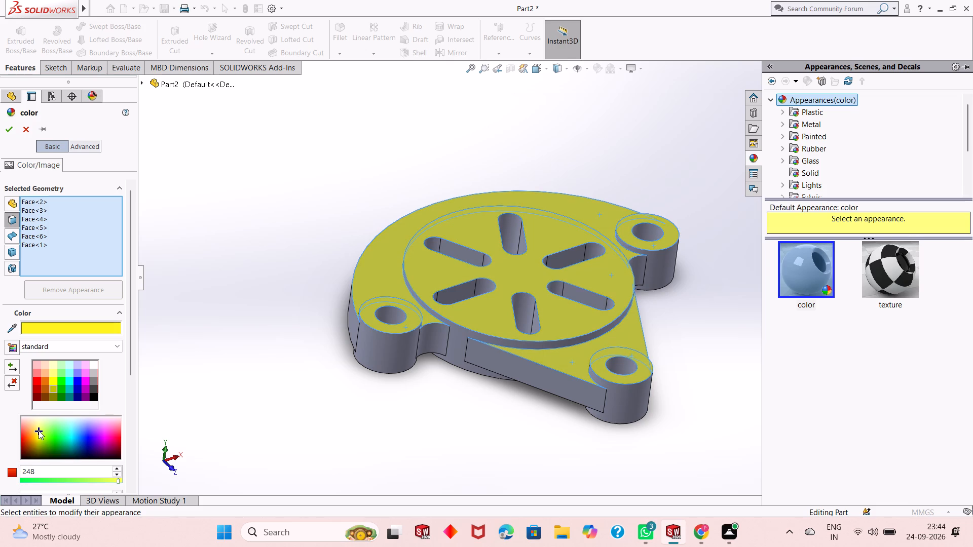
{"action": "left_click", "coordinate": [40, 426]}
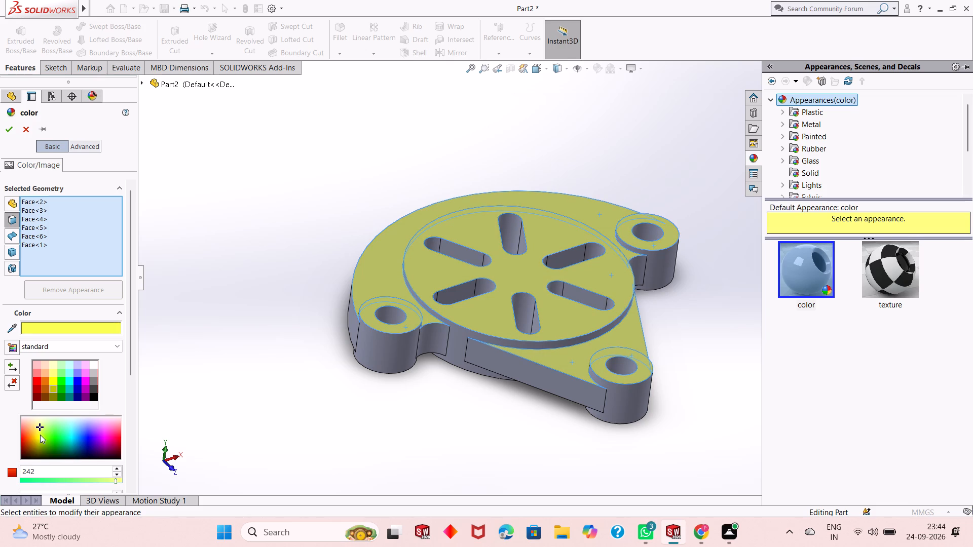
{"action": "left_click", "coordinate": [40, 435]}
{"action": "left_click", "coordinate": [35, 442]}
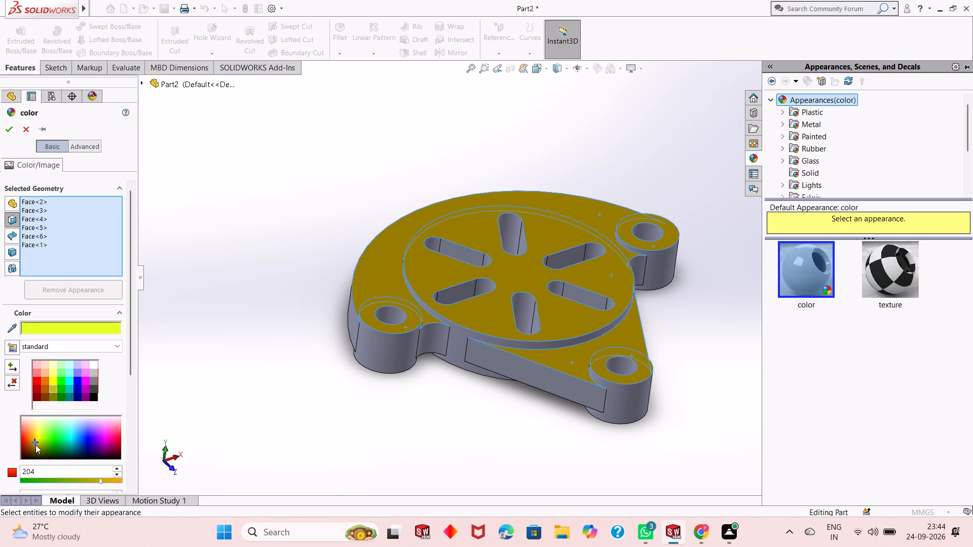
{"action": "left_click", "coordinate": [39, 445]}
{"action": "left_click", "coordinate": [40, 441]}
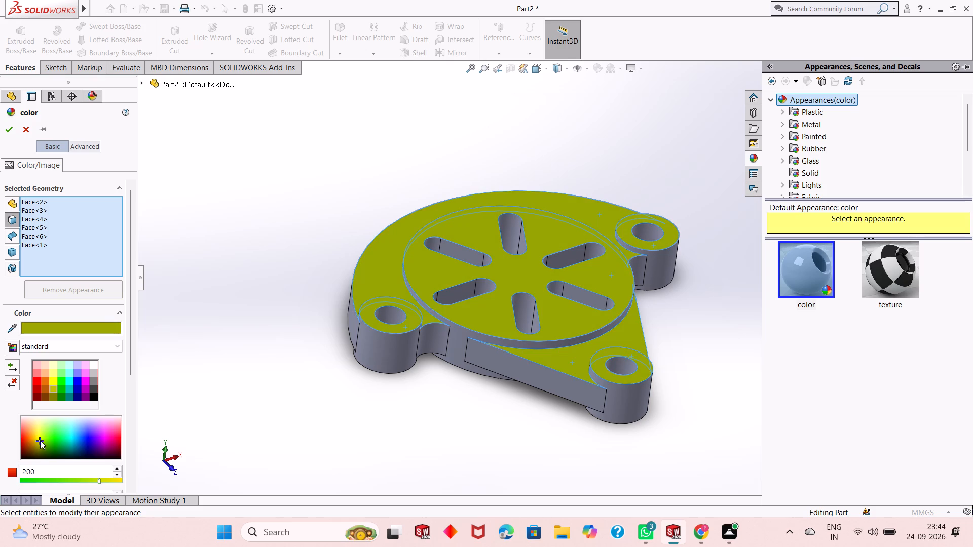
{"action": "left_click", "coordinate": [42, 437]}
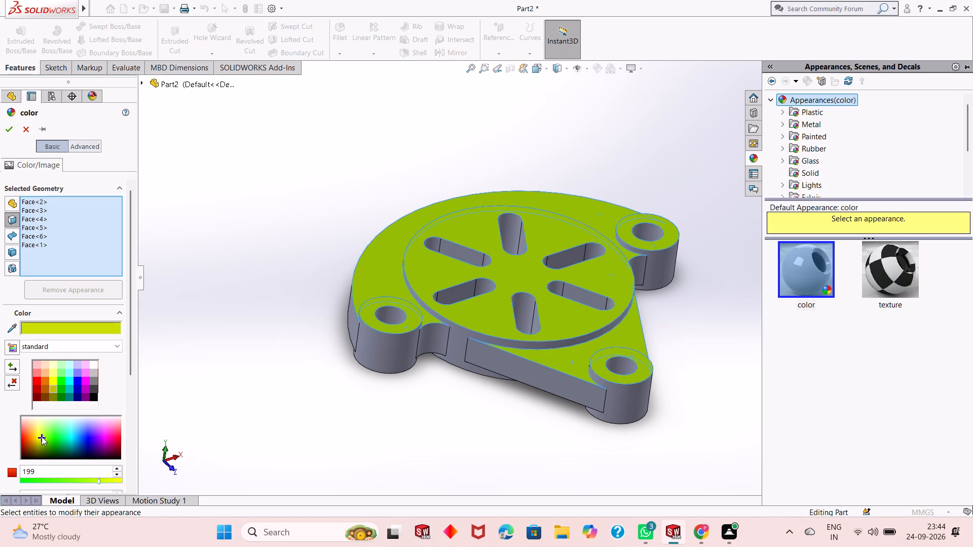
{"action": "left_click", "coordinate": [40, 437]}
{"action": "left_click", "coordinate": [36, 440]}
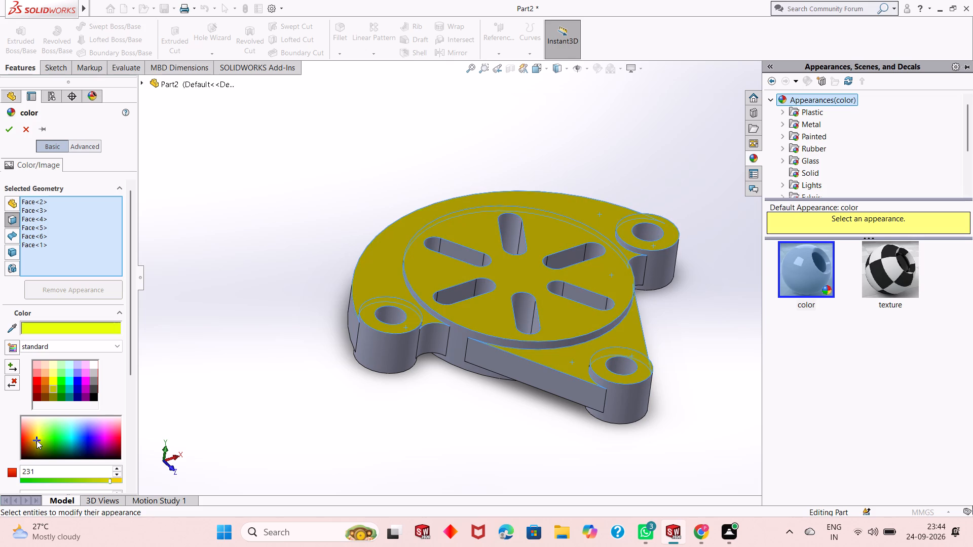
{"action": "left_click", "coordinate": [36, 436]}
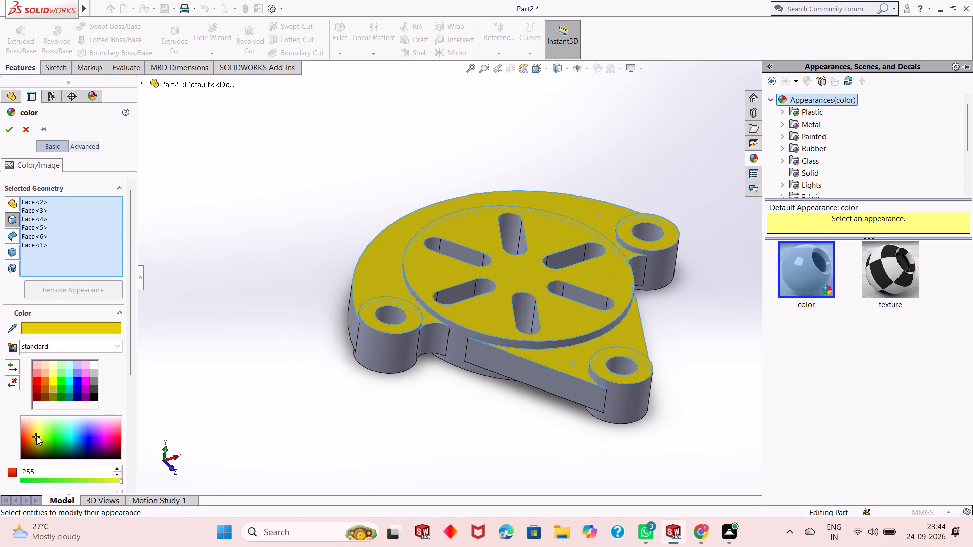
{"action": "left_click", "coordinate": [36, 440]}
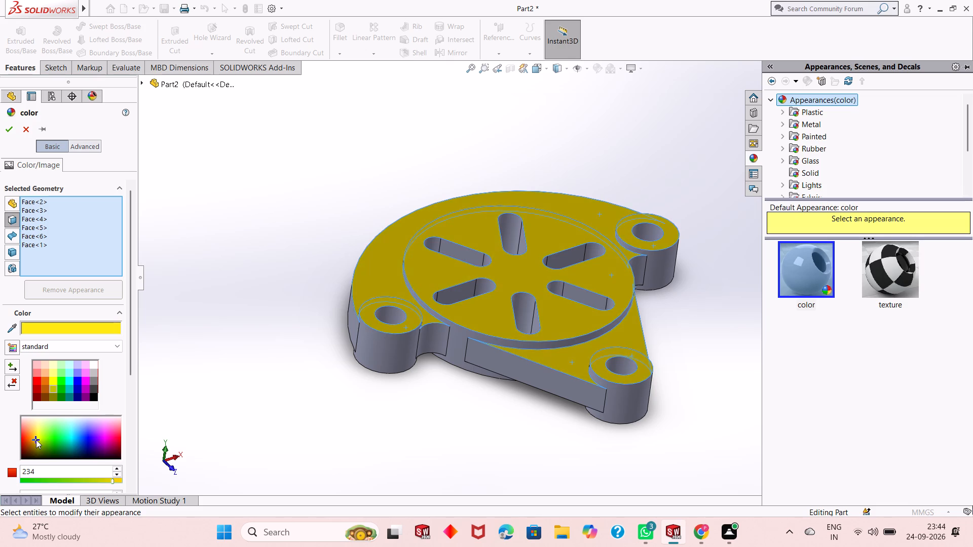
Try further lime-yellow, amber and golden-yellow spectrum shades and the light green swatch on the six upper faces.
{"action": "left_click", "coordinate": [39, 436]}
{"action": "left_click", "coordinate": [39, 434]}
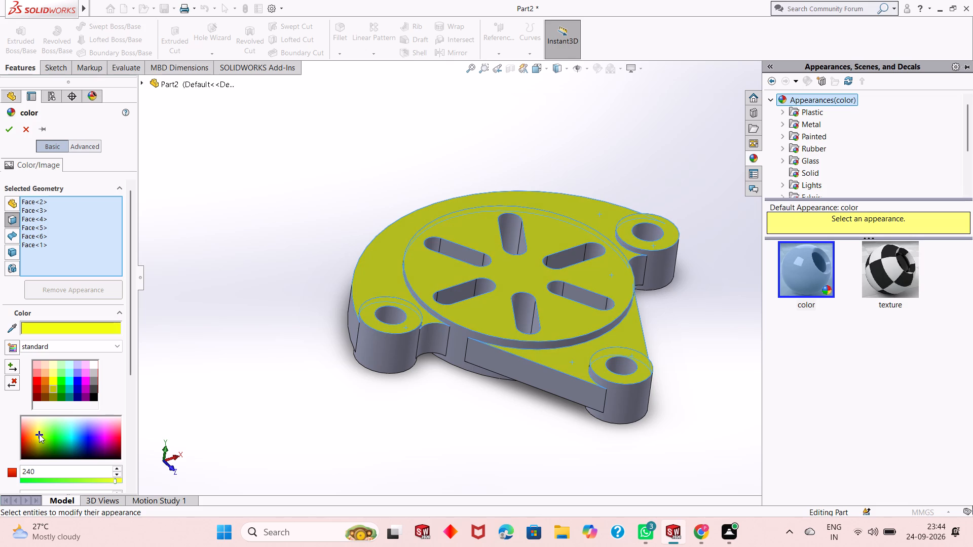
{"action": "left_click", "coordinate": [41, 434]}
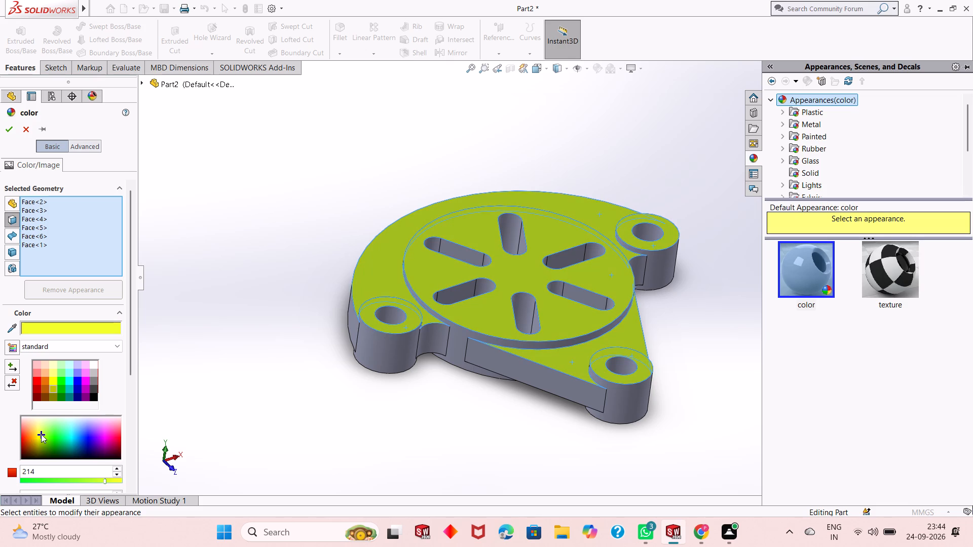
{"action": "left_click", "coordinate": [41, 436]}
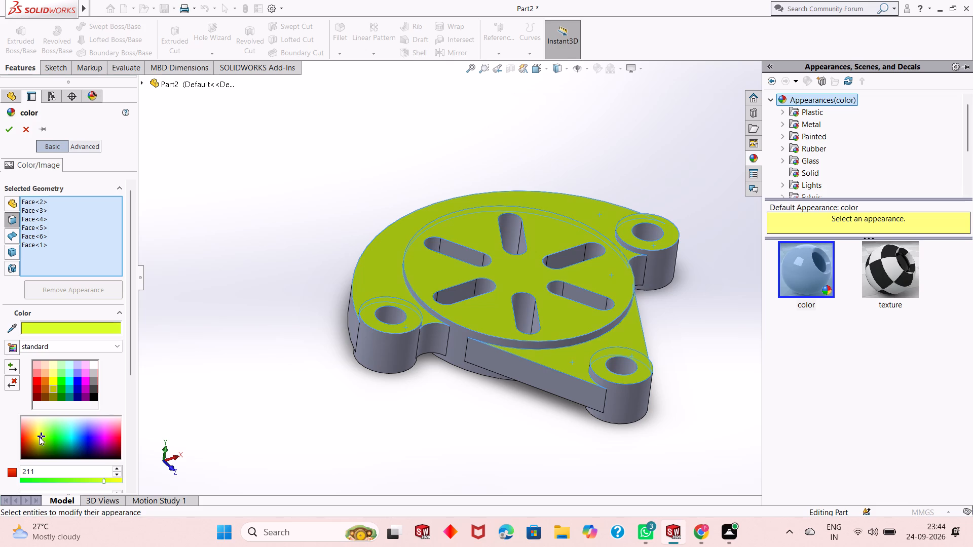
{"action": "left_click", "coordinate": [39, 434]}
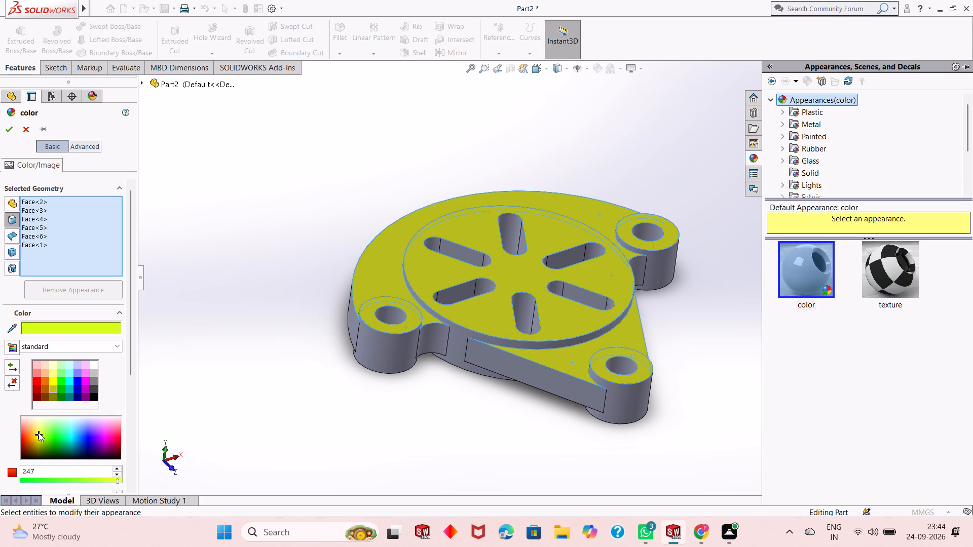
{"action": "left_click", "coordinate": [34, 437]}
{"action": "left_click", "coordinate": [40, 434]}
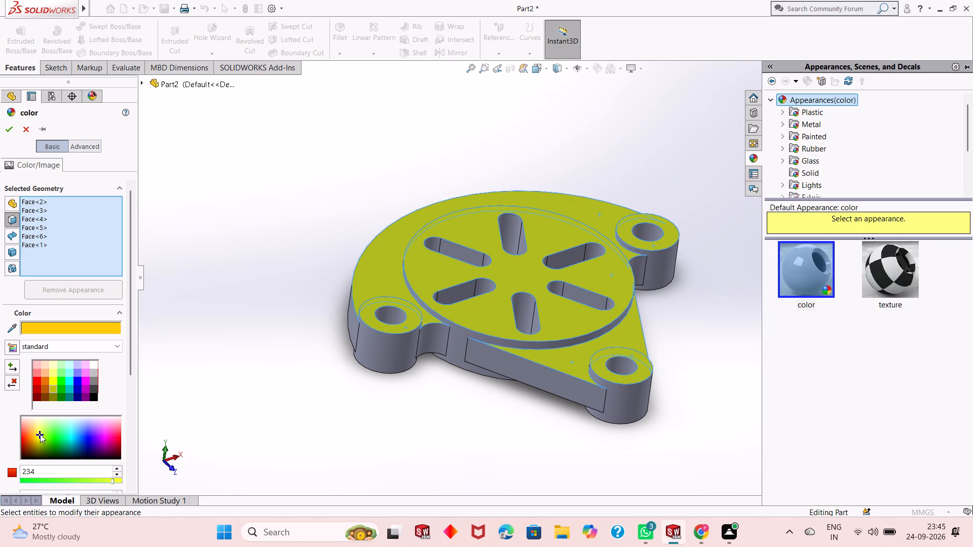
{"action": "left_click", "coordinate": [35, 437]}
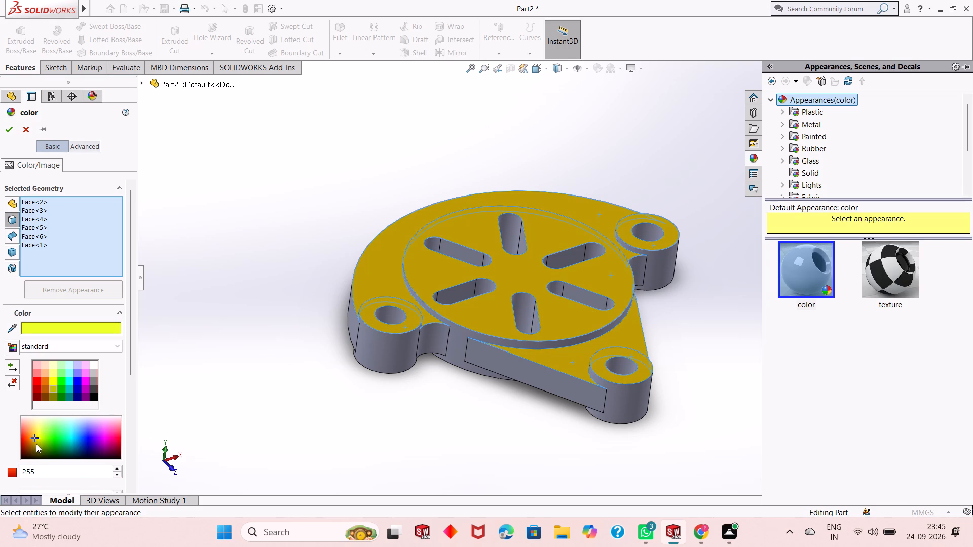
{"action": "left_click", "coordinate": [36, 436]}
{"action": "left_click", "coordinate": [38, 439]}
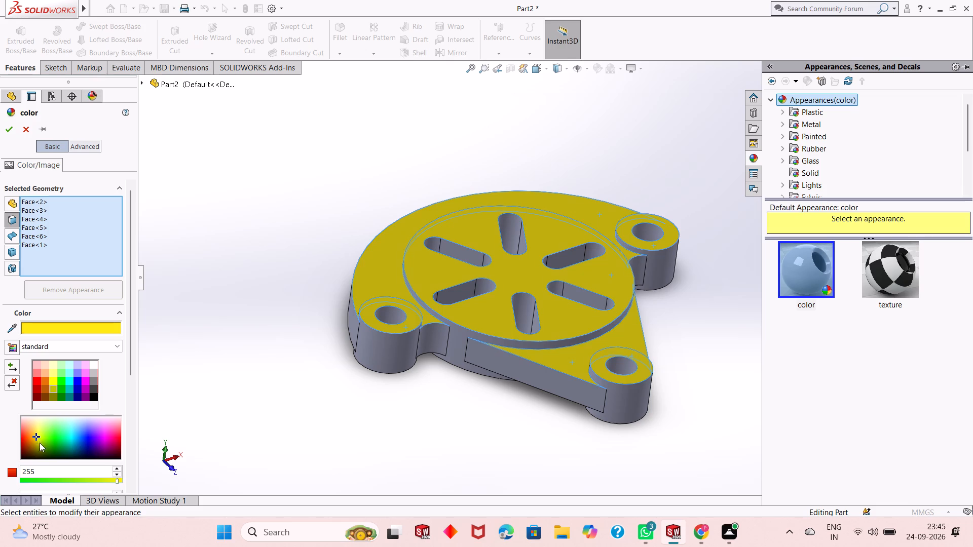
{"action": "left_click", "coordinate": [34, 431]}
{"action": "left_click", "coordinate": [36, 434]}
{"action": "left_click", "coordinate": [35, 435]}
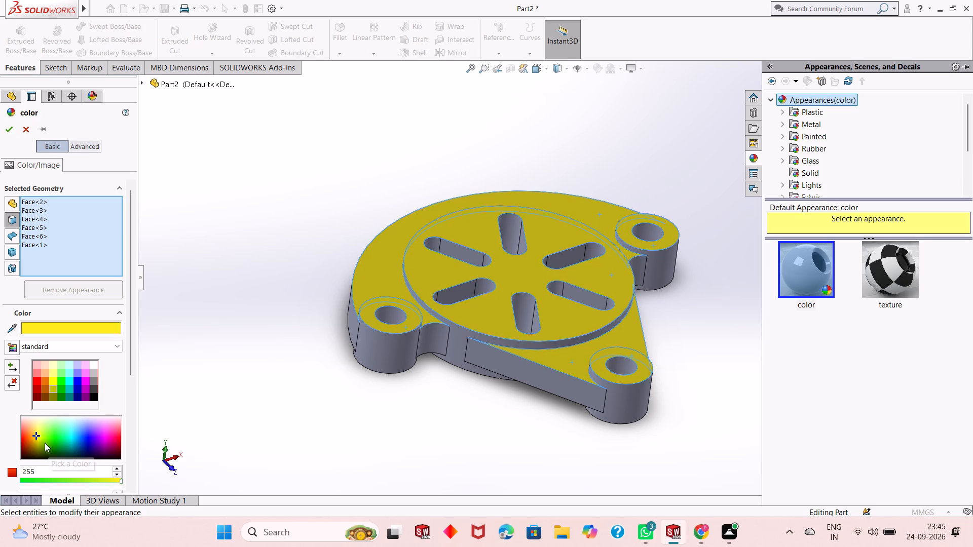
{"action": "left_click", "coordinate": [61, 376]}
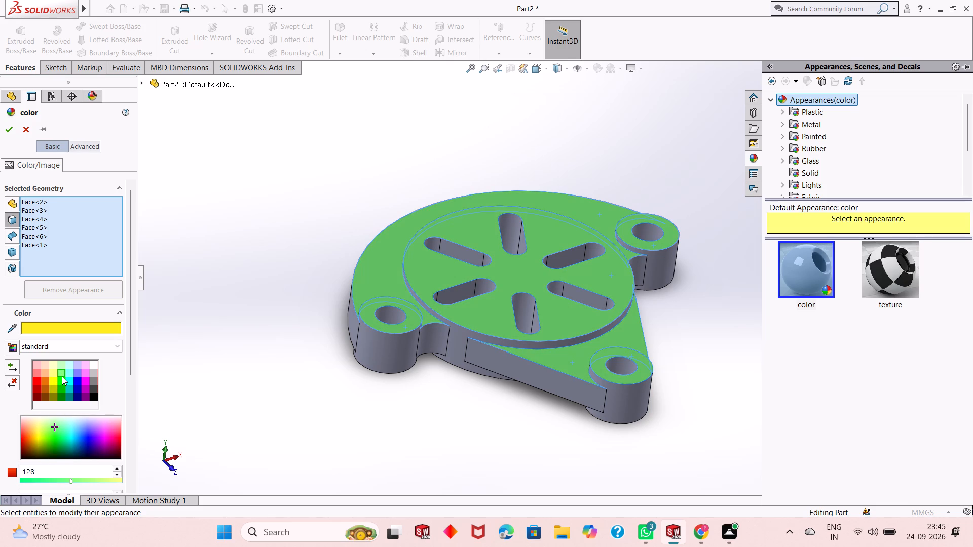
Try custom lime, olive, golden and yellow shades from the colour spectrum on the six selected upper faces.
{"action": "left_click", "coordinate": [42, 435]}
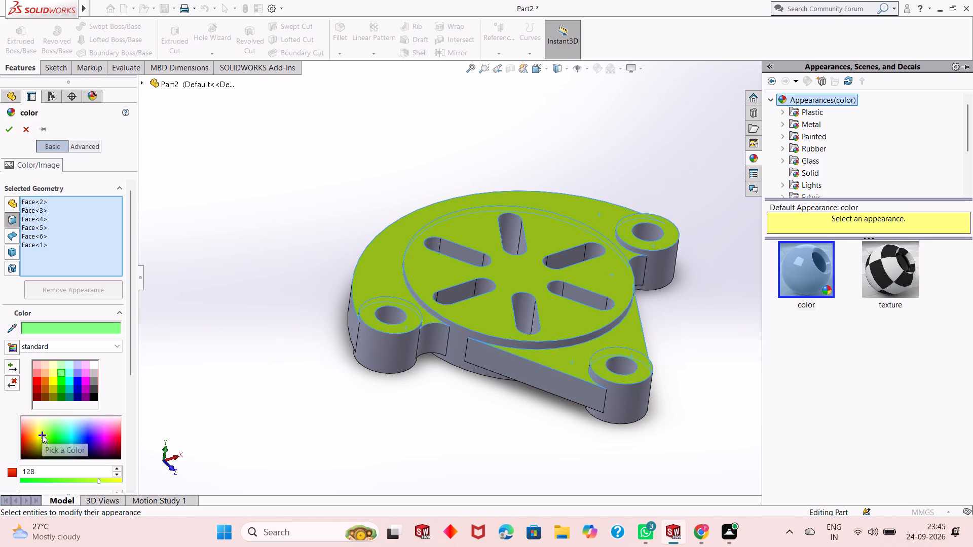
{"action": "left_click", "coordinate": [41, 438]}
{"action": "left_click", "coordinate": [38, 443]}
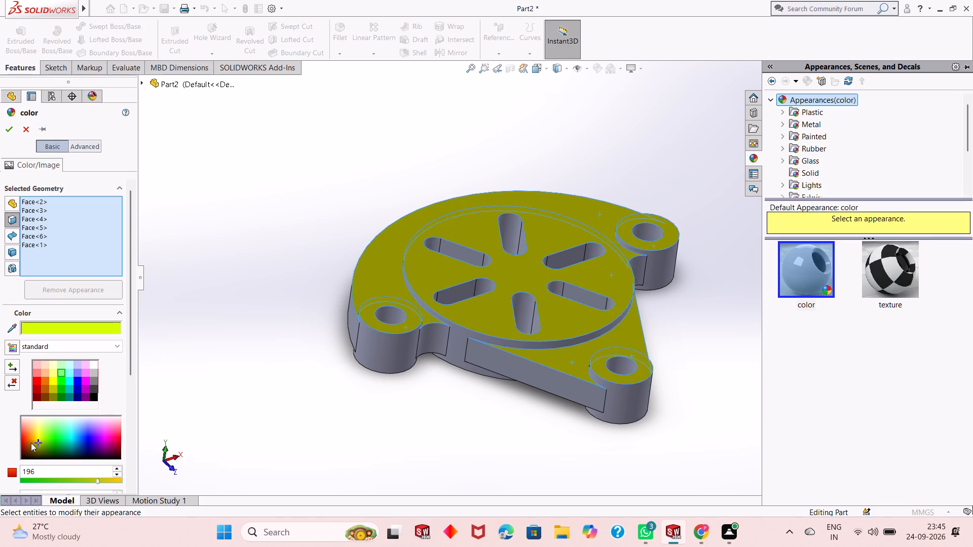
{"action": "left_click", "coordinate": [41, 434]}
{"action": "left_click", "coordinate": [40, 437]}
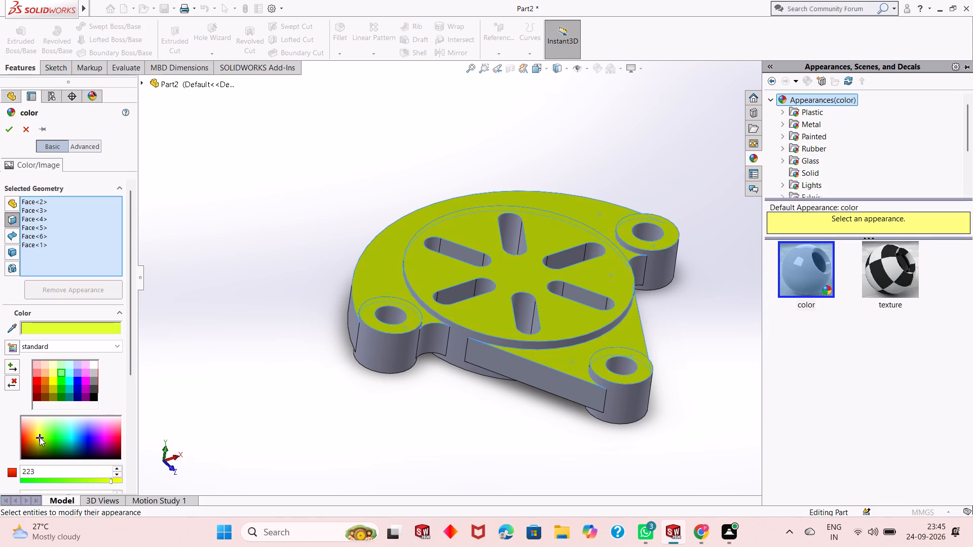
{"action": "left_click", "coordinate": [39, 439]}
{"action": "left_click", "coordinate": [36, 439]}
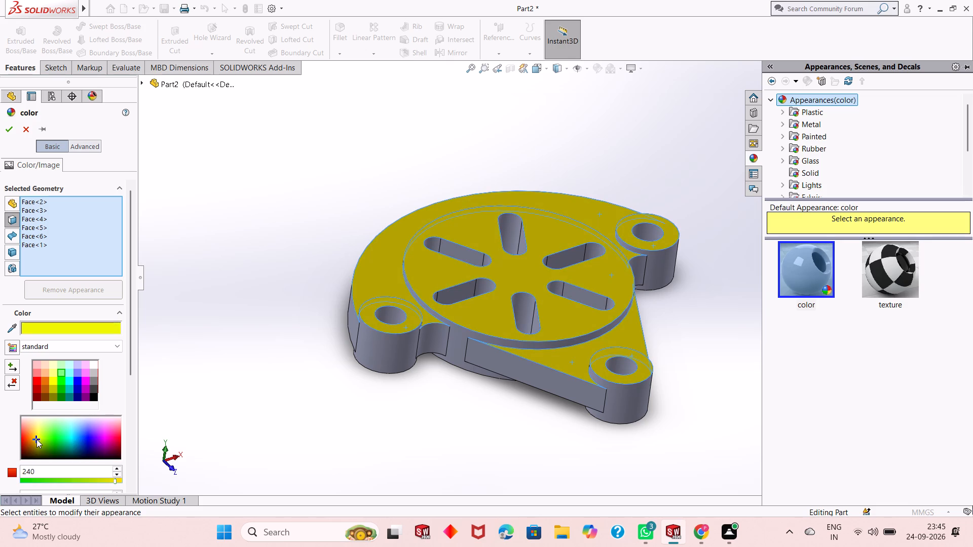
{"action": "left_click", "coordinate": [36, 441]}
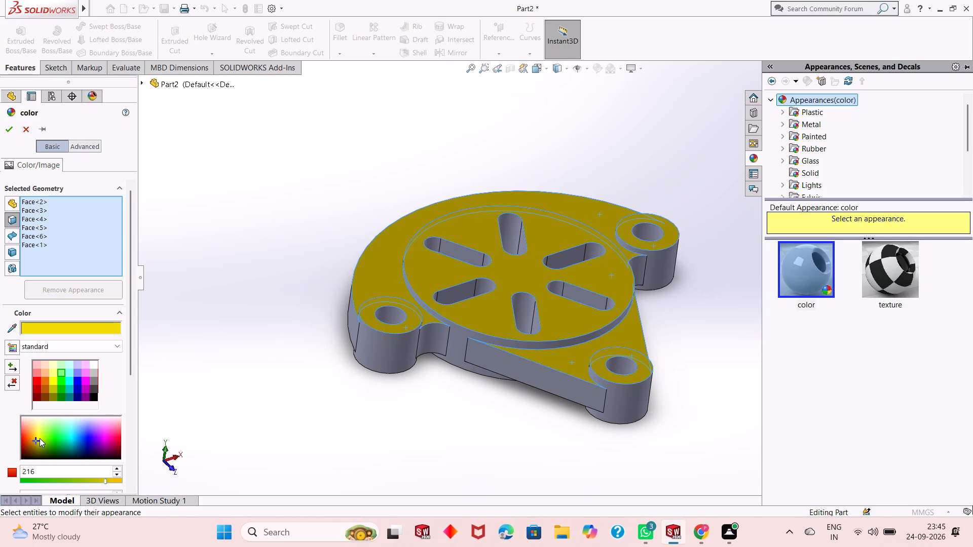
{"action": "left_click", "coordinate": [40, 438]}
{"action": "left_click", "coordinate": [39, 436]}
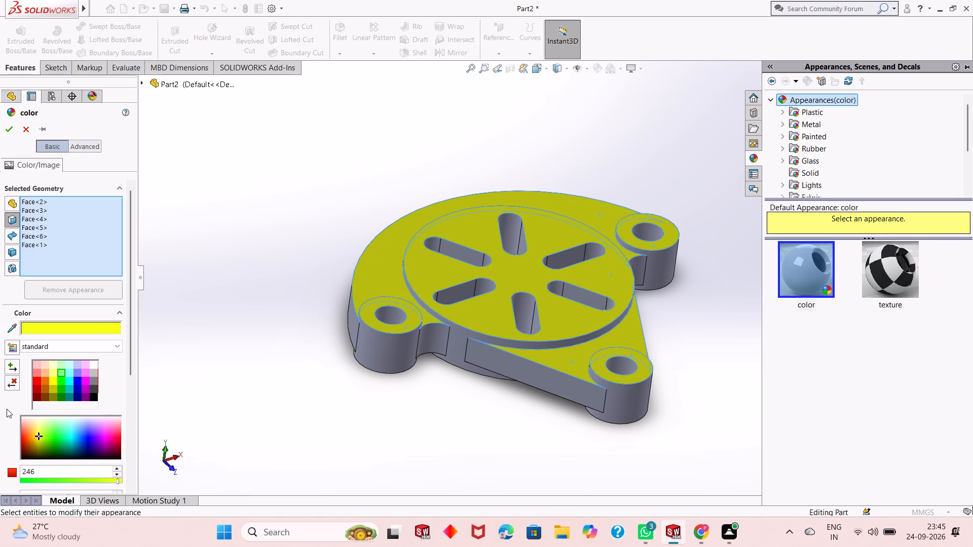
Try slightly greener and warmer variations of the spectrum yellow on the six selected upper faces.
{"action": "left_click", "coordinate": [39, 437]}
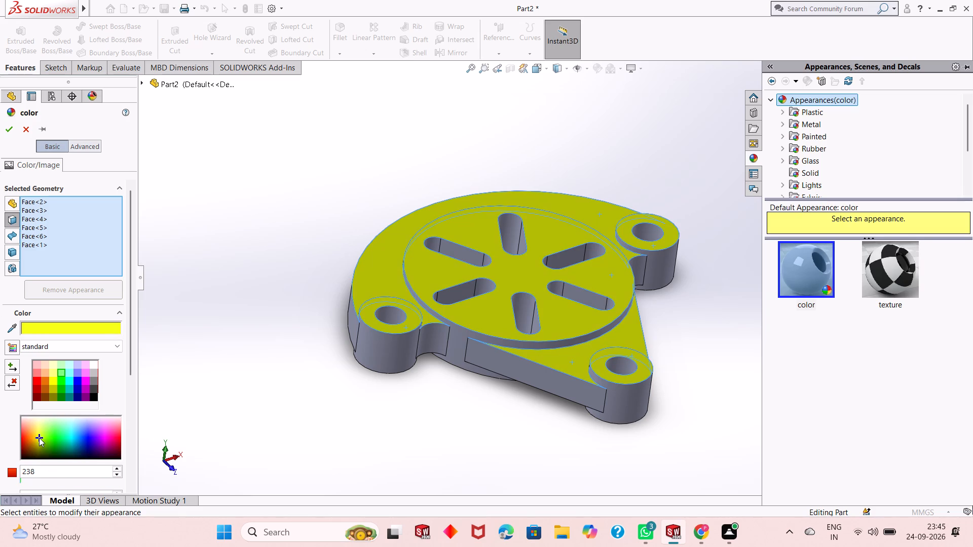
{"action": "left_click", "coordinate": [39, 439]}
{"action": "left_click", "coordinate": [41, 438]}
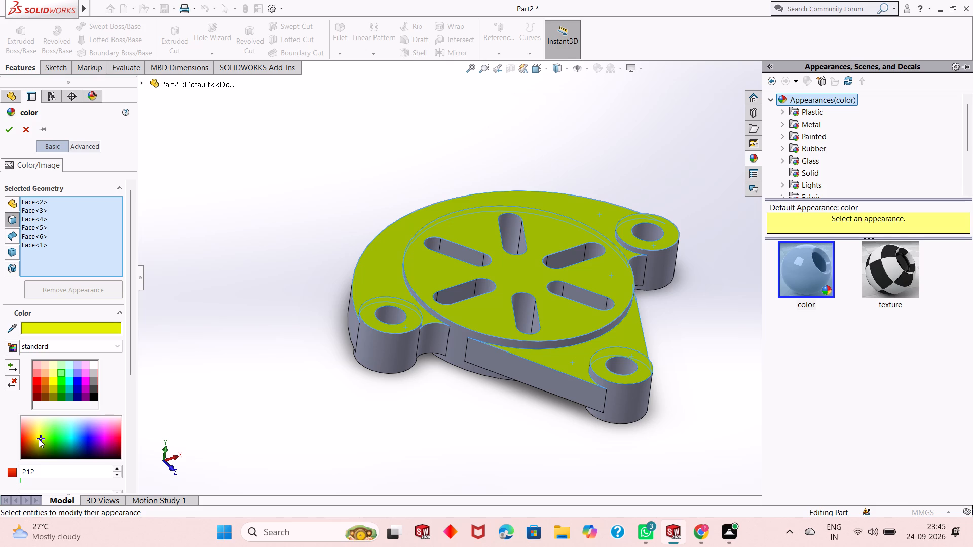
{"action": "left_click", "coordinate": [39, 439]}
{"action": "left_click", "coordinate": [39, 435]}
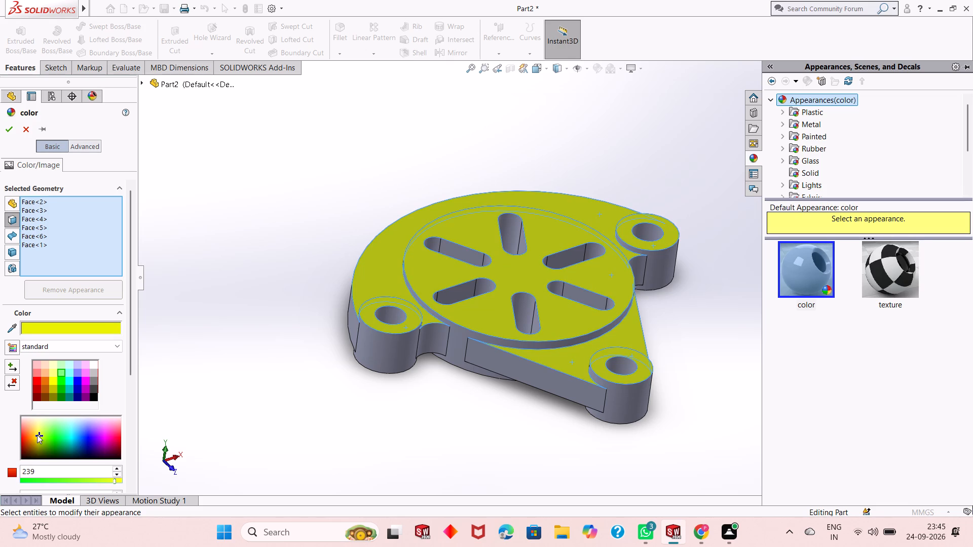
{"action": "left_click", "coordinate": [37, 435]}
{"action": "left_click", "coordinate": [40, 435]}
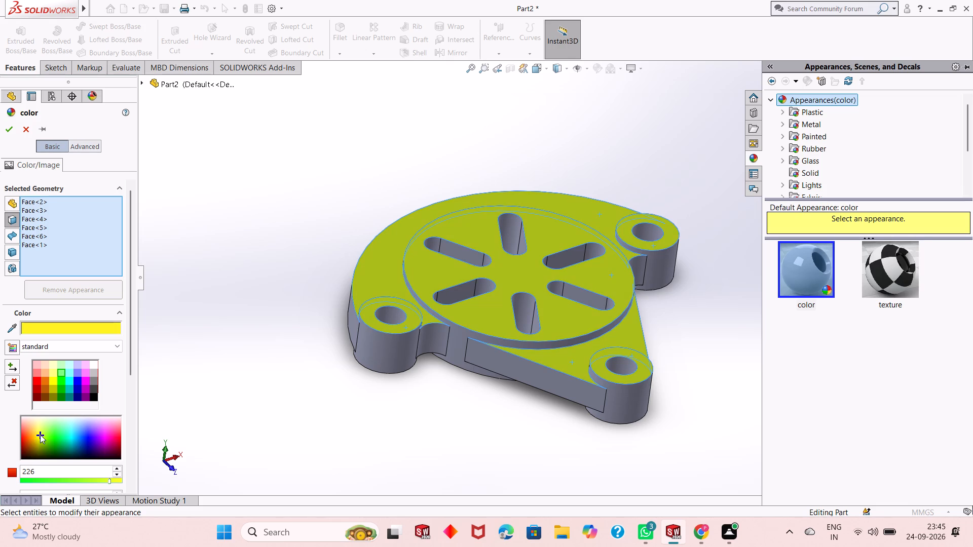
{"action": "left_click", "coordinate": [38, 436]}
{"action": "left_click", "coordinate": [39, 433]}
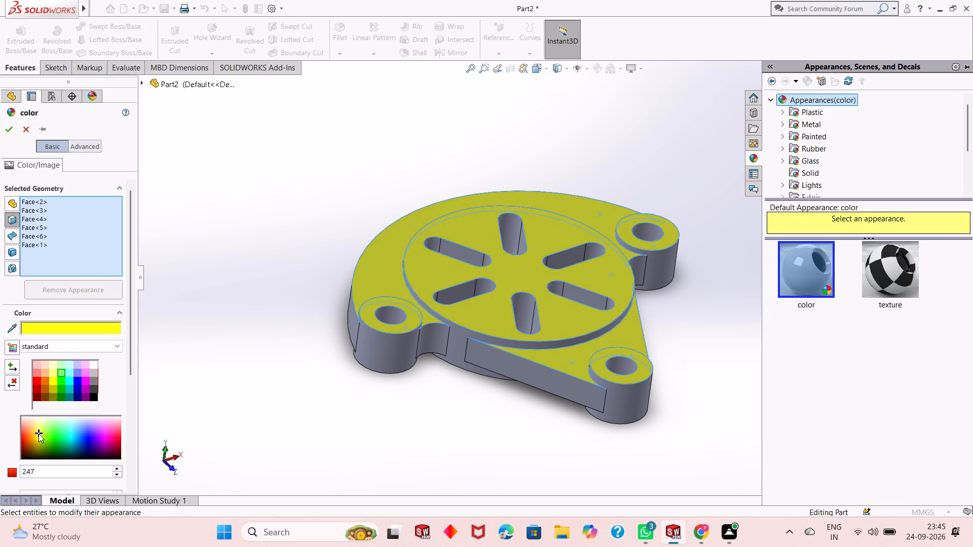
Apply a custom pure bright yellow with a red value of 246 to the six upper faces and finish colouring.
{"action": "left_click", "coordinate": [39, 434]}
{"action": "left_click", "coordinate": [39, 436]}
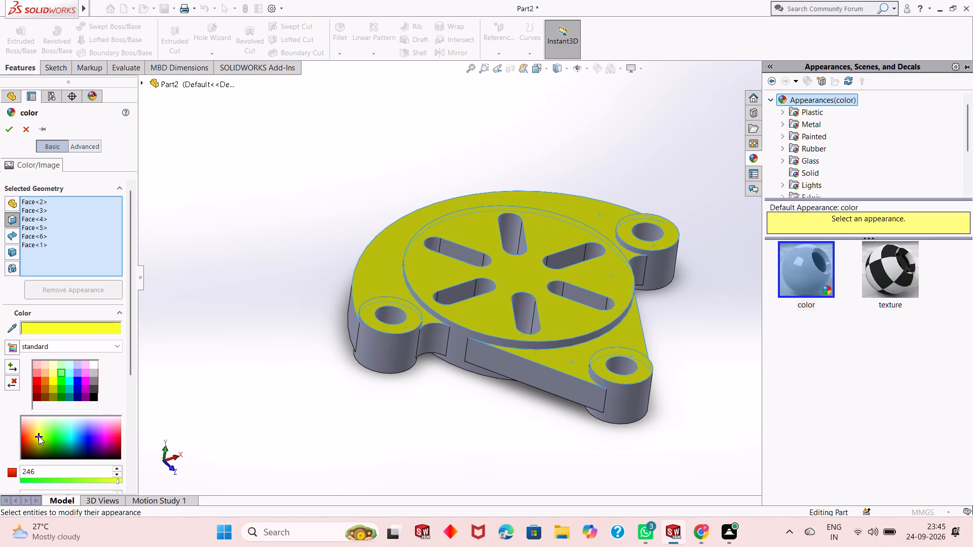
{"action": "left_click", "coordinate": [39, 436]}
{"action": "left_click", "coordinate": [10, 127]}
{"action": "left_click", "coordinate": [306, 248]}
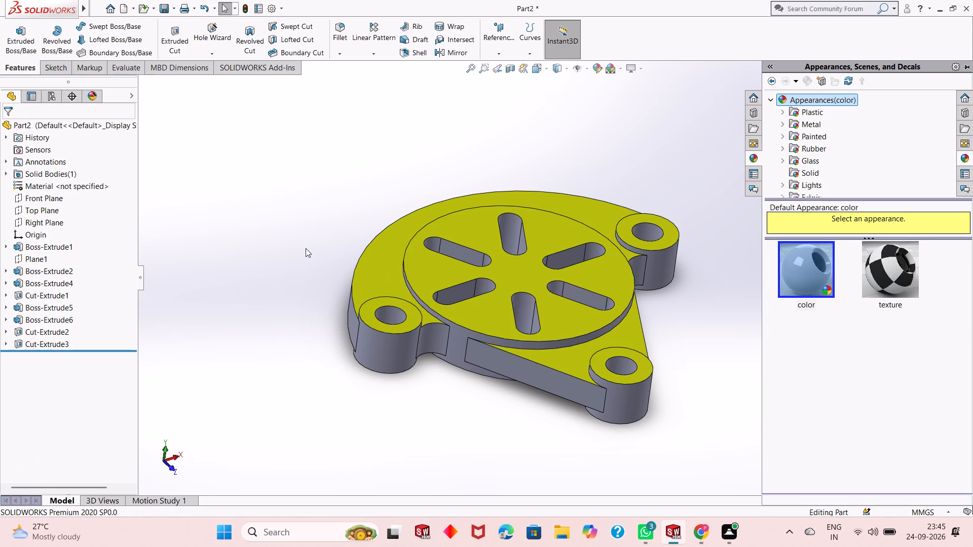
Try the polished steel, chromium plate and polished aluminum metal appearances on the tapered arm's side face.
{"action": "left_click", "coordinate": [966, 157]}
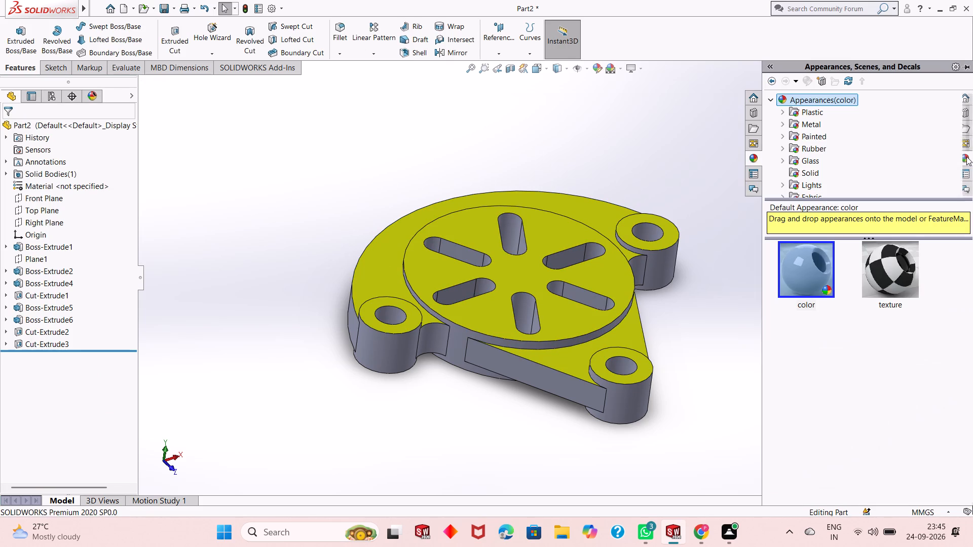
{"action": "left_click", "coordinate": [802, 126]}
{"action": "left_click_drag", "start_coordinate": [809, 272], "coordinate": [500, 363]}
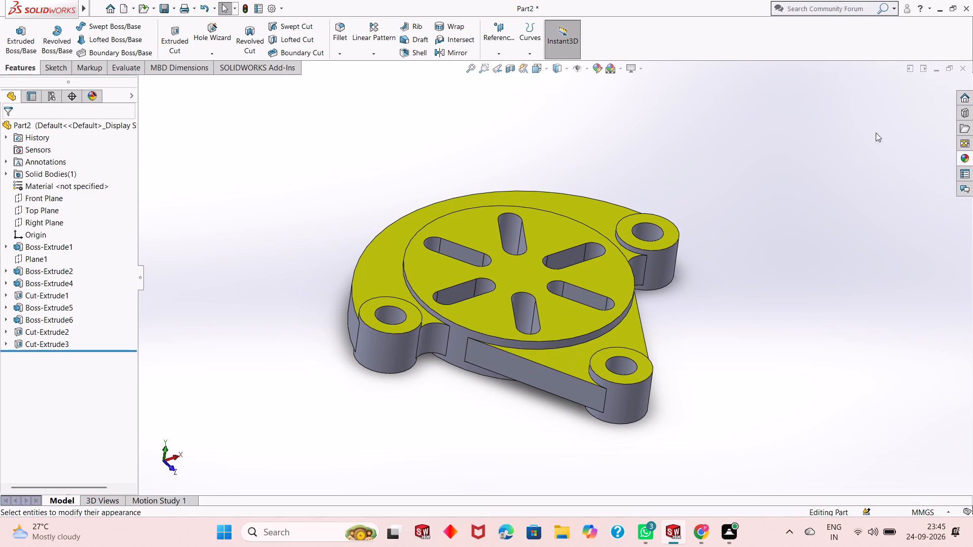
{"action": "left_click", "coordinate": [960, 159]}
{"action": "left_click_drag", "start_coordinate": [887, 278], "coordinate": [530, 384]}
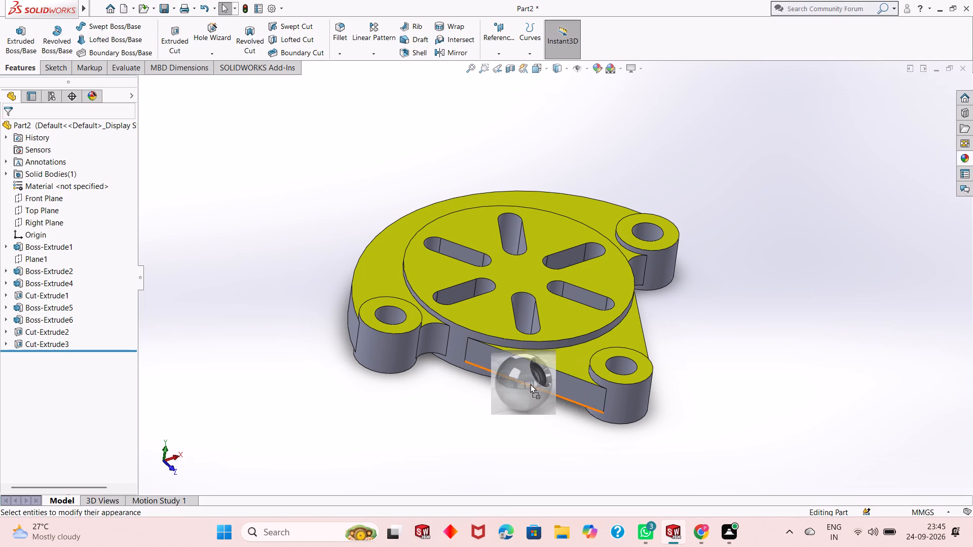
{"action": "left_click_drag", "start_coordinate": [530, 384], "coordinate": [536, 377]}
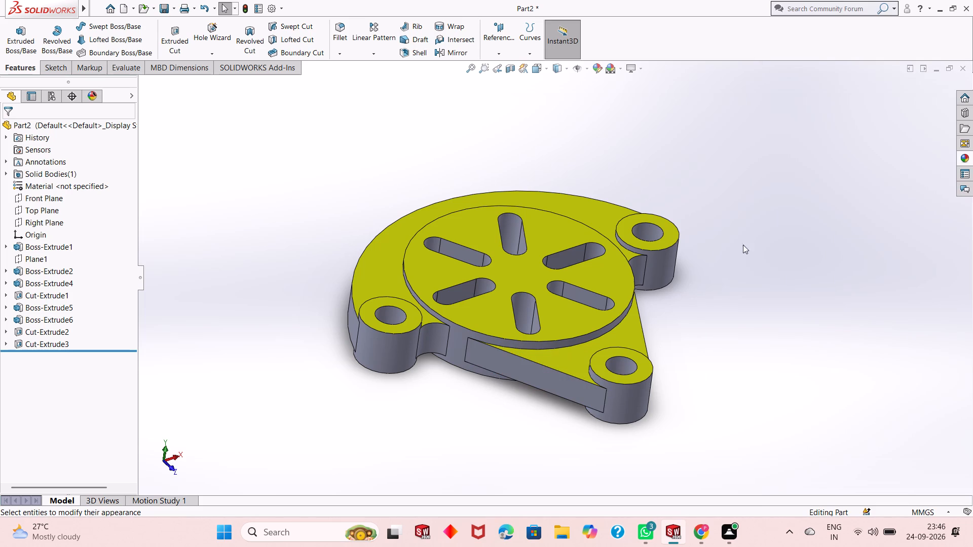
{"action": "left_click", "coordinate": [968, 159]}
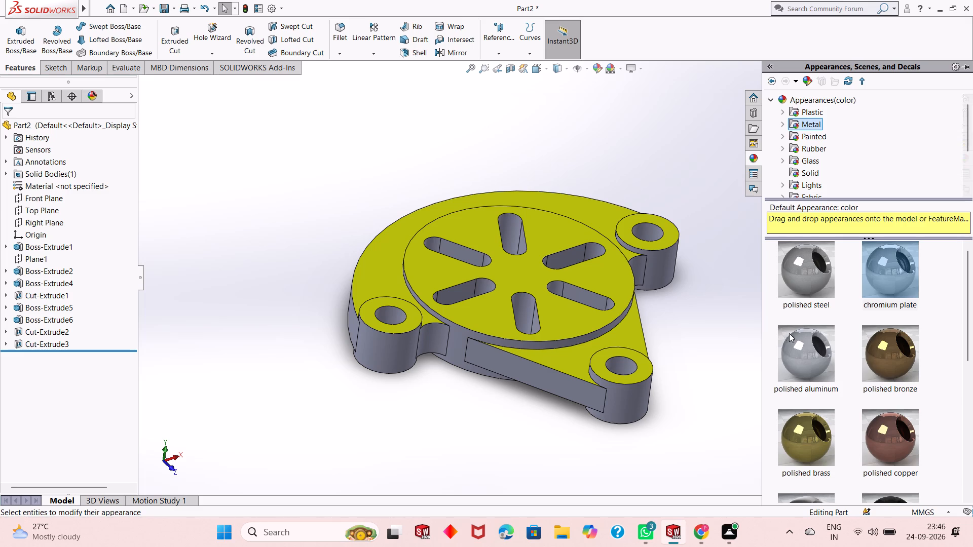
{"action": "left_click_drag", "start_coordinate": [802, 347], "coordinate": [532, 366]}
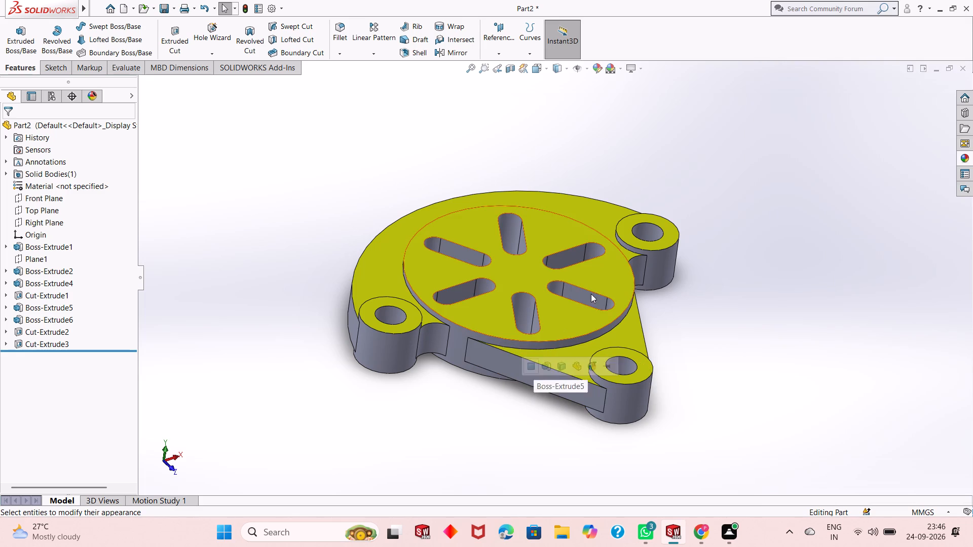
Apply the chromium plate metal appearance to the whole solid body.
{"action": "left_click", "coordinate": [961, 158]}
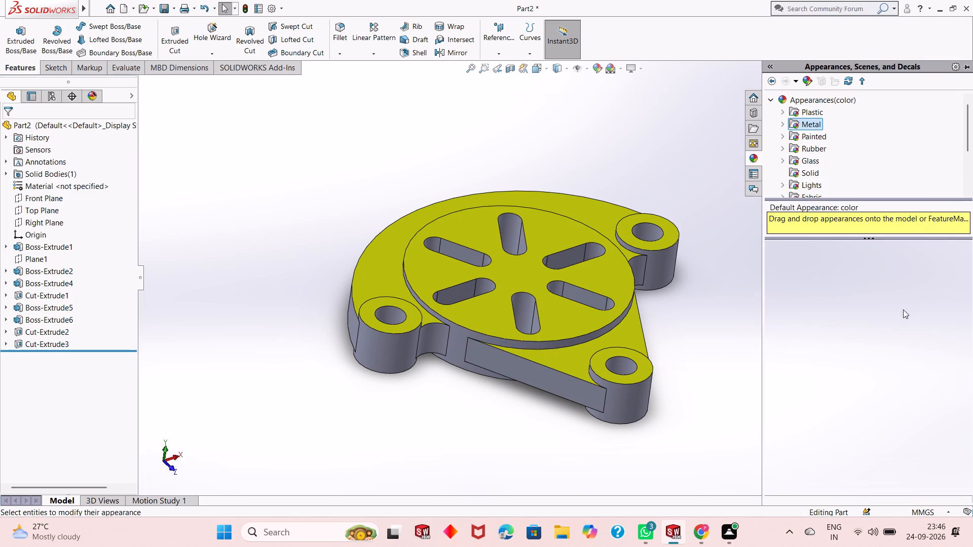
{"action": "left_click_drag", "start_coordinate": [896, 275], "coordinate": [535, 372]}
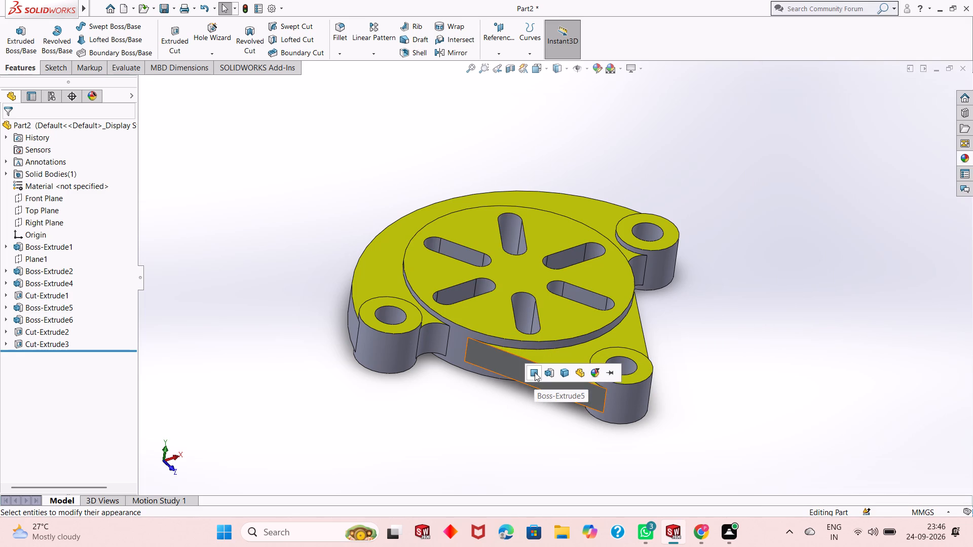
{"action": "left_click", "coordinate": [563, 373]}
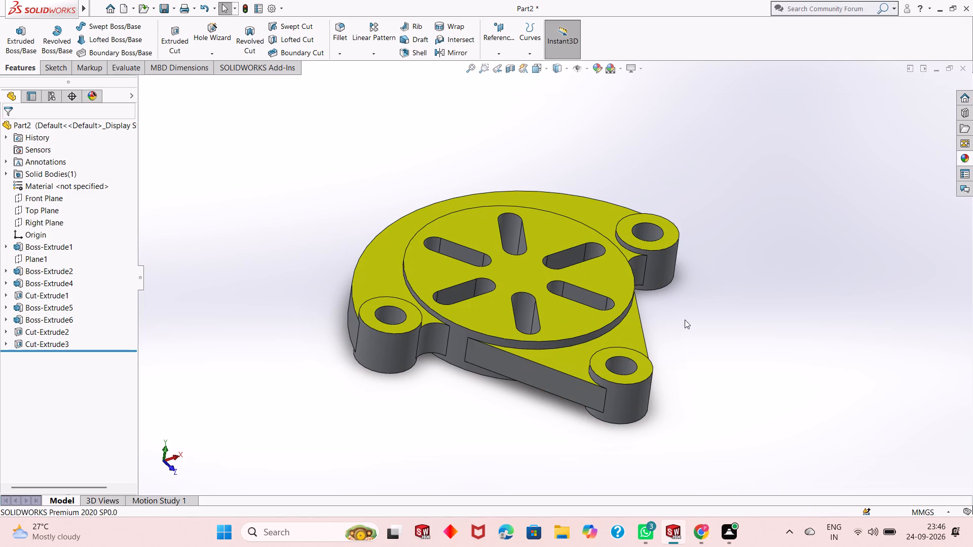
Inspect the coloured part from above, the side and underneath to check its yellow upper faces and metal sides.
{"action": "scroll", "coordinate": [466, 302], "scroll_direction": "up", "scroll_amount": 1}
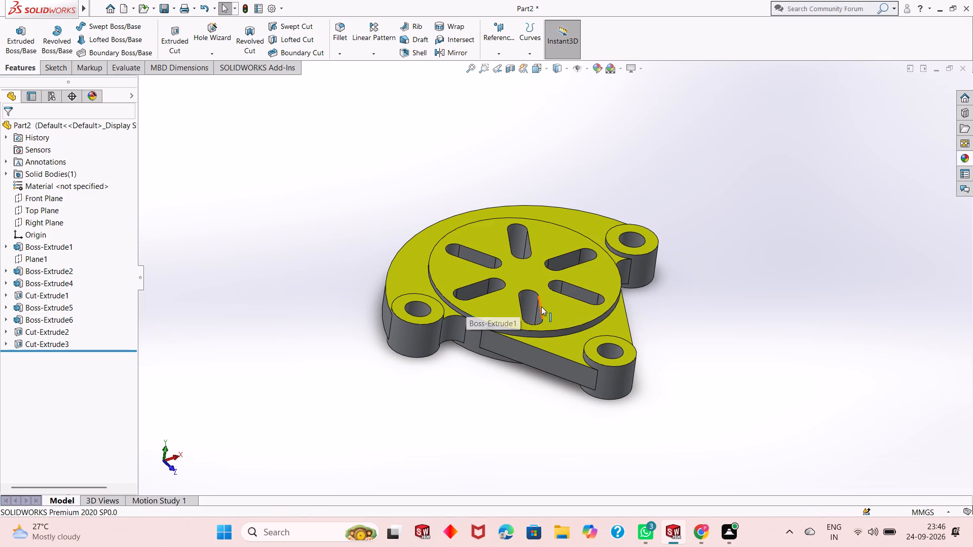
{"action": "scroll", "coordinate": [542, 306], "scroll_direction": "down", "scroll_amount": 2}
{"action": "scroll", "coordinate": [542, 306], "scroll_direction": "up", "scroll_amount": 1}
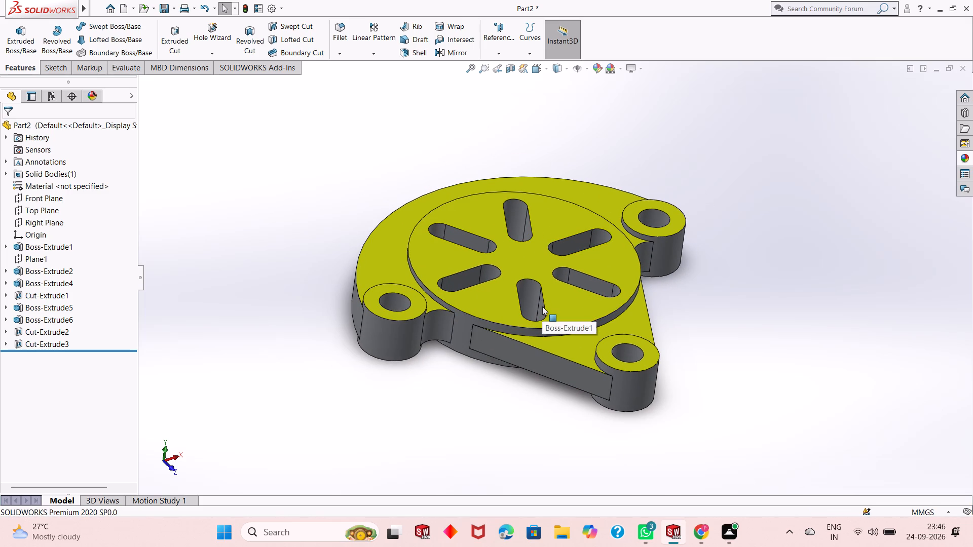
{"action": "middle_click_drag", "start_coordinate": [508, 366], "coordinate": [510, 315]}
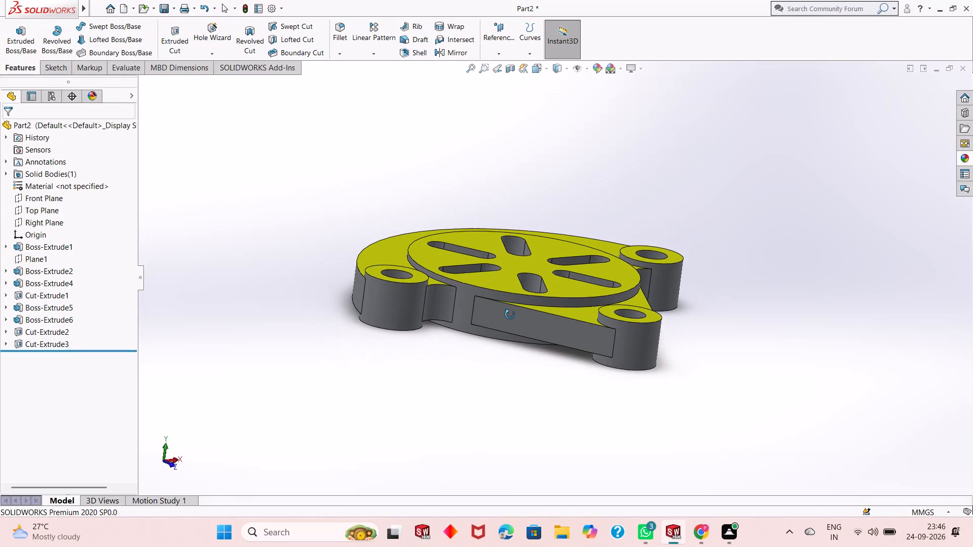
{"action": "middle_click_drag", "start_coordinate": [510, 315], "coordinate": [504, 346]}
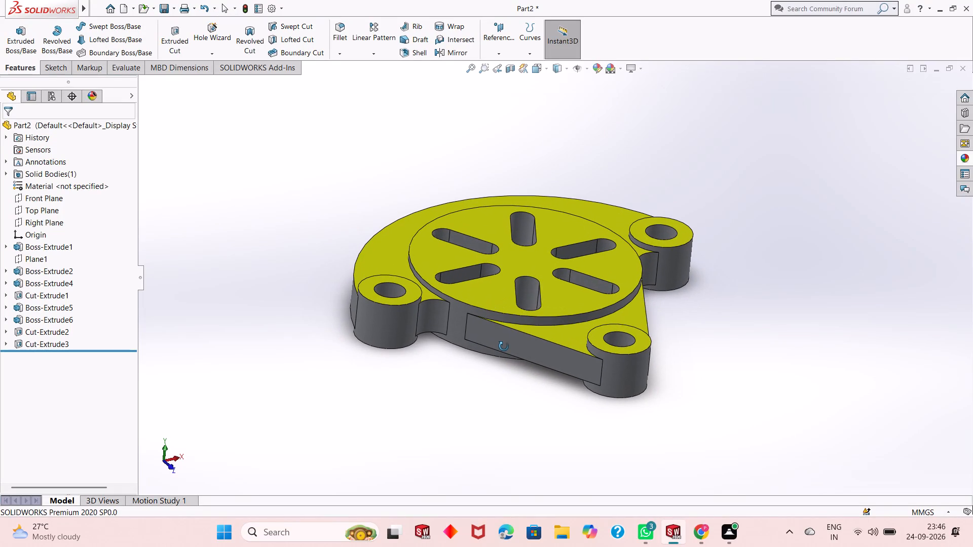
{"action": "middle_click_drag", "start_coordinate": [504, 346], "coordinate": [503, 368]}
{"action": "middle_click_drag", "start_coordinate": [502, 356], "coordinate": [506, 355]}
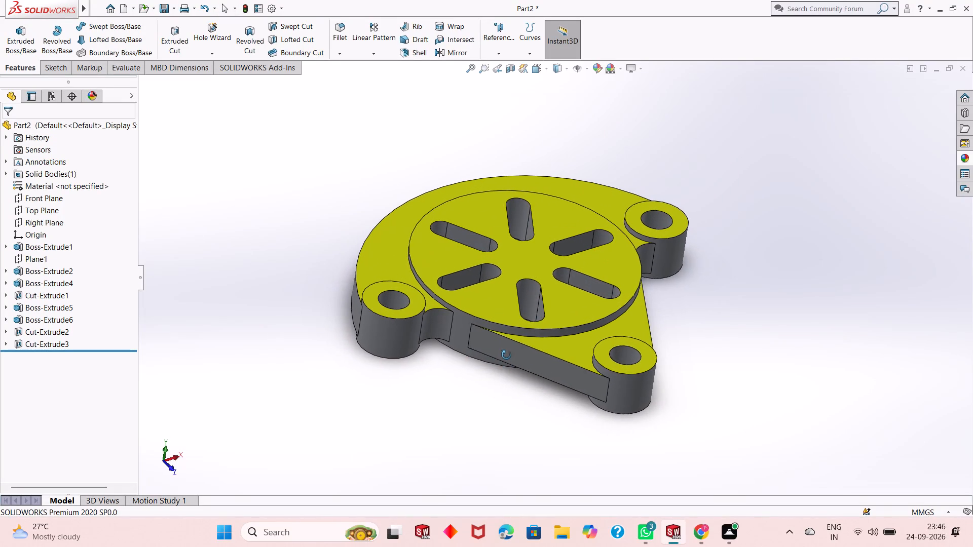
{"action": "middle_click_drag", "start_coordinate": [506, 355], "coordinate": [586, 137]}
{"action": "middle_click_drag", "start_coordinate": [596, 182], "coordinate": [559, 308]}
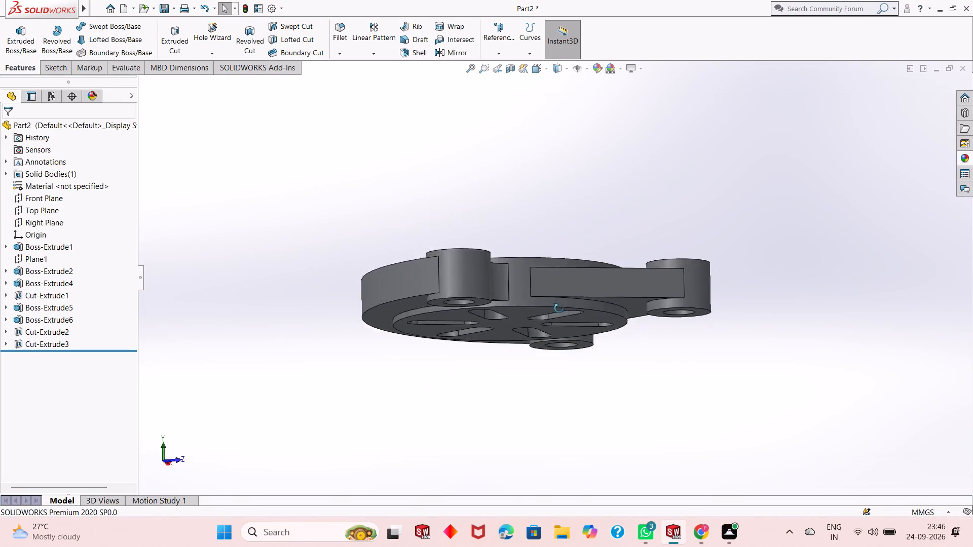
{"action": "middle_click_drag", "start_coordinate": [559, 308], "coordinate": [541, 388]}
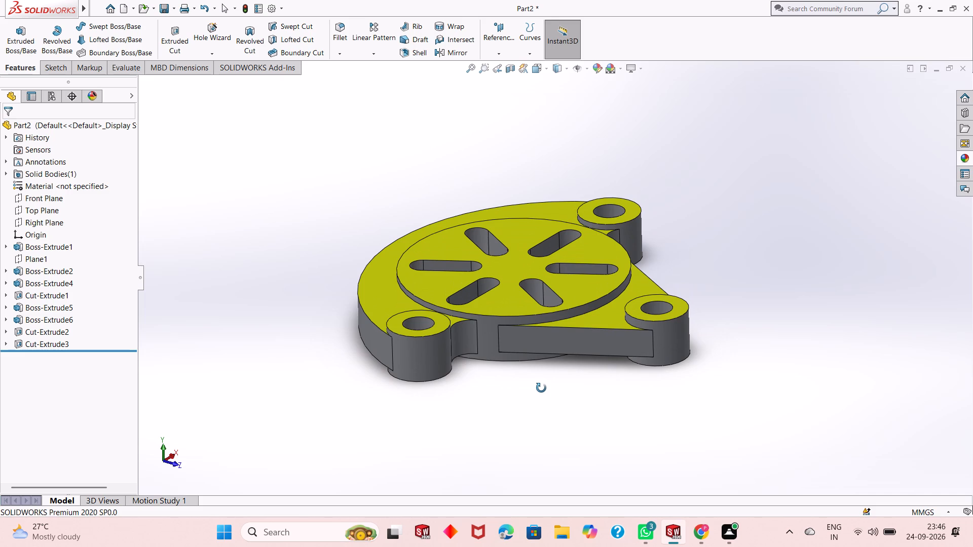
{"action": "middle_click_drag", "start_coordinate": [541, 388], "coordinate": [552, 190]}
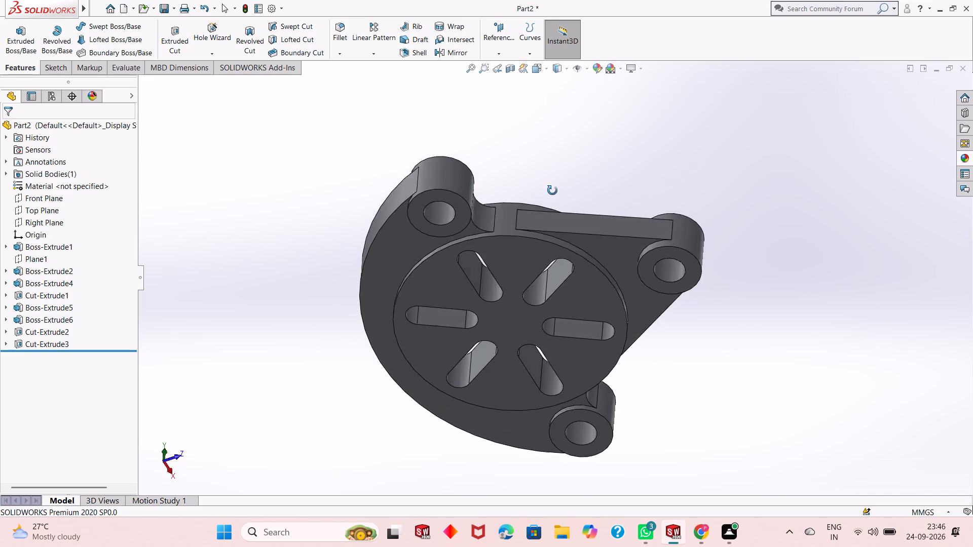
{"action": "middle_click_drag", "start_coordinate": [552, 190], "coordinate": [539, 390]}
{"action": "middle_click_drag", "start_coordinate": [574, 267], "coordinate": [570, 303]}
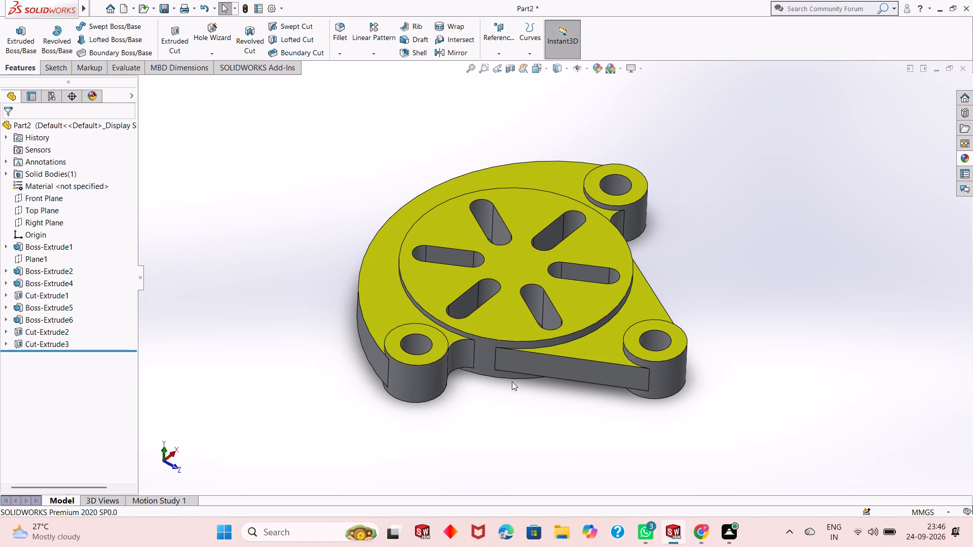
{"action": "middle_click_drag", "start_coordinate": [494, 424], "coordinate": [499, 396]}
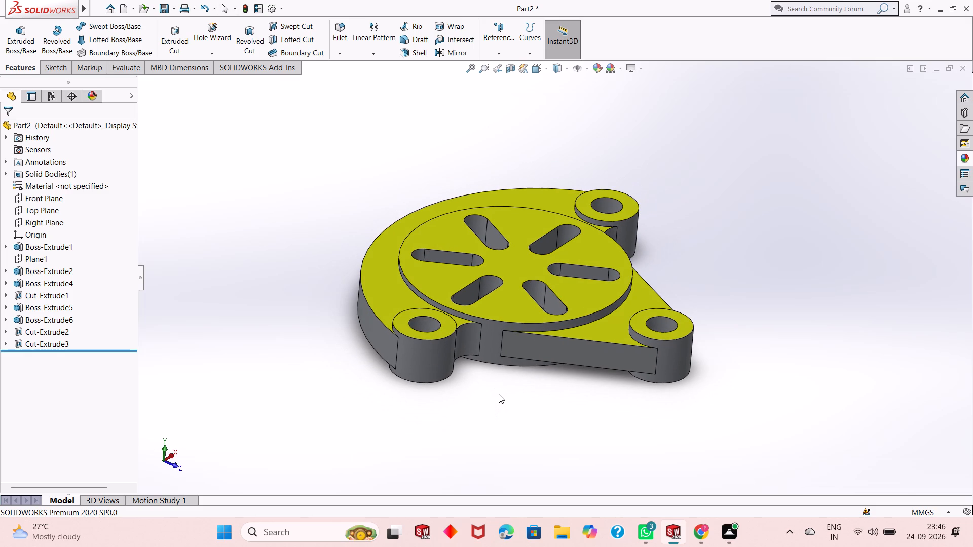
{"action": "middle_click_drag", "start_coordinate": [521, 354], "coordinate": [628, 139]}
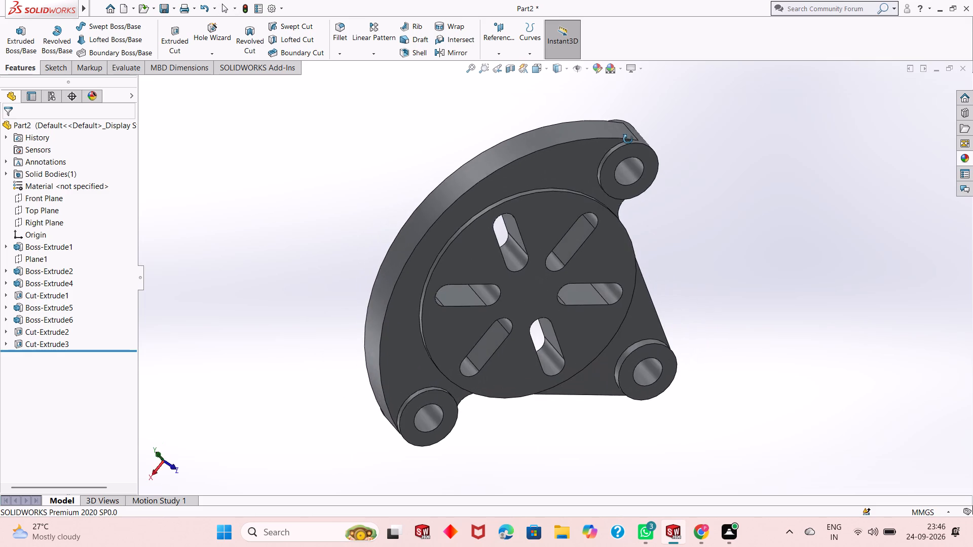
Undo the chromium plate body appearance and the yellow colouring of the six upper faces.
{"action": "middle_click_drag", "start_coordinate": [628, 139], "coordinate": [476, 295]}
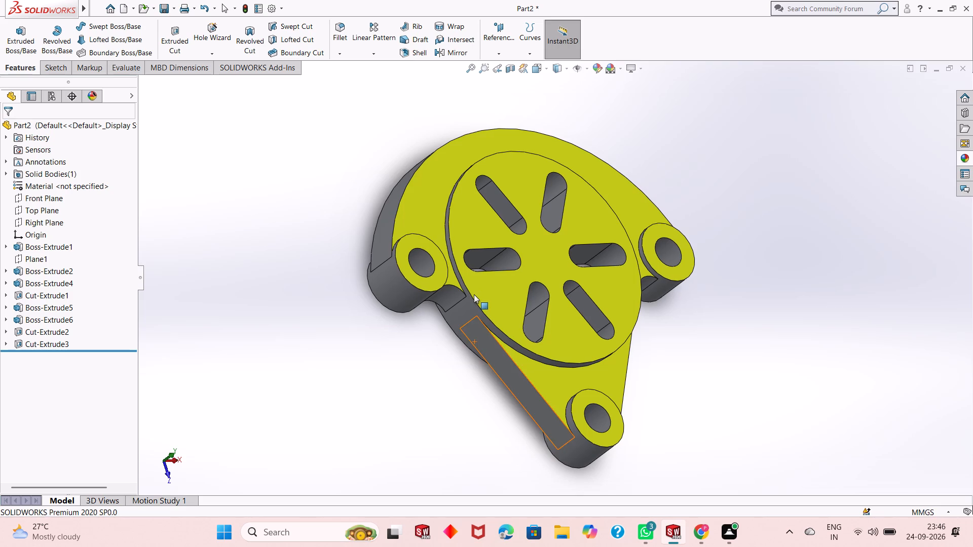
{"action": "key", "text": "ctrl+z"}
{"action": "key", "text": "ctrl+z"}
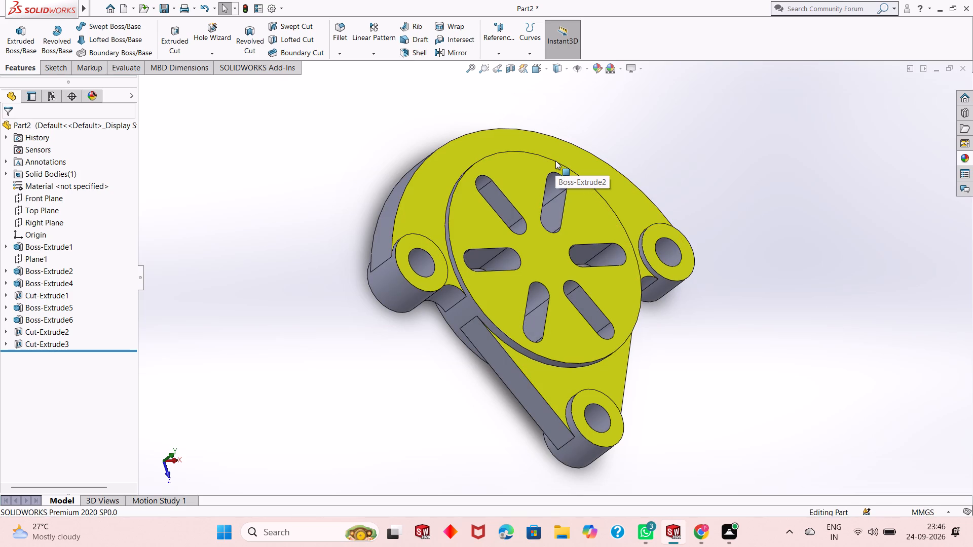
Colour the upper and underside faces of the flange, disc, arm and three bosses a custom yellow with a red value of 223.
{"action": "left_click", "coordinate": [582, 161]}
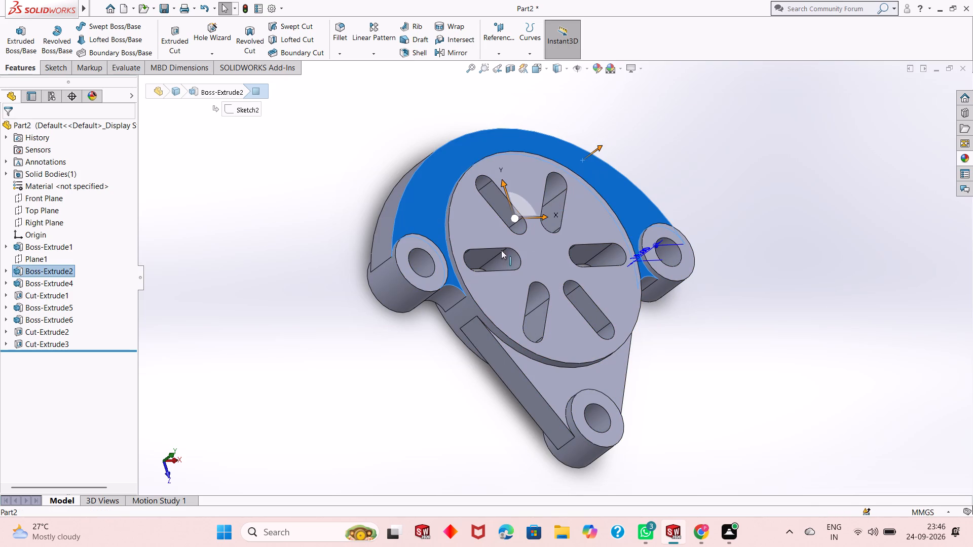
{"action": "left_click", "coordinate": [478, 227], "text": "ctrl"}
{"action": "left_click", "coordinate": [421, 279], "text": "ctrl"}
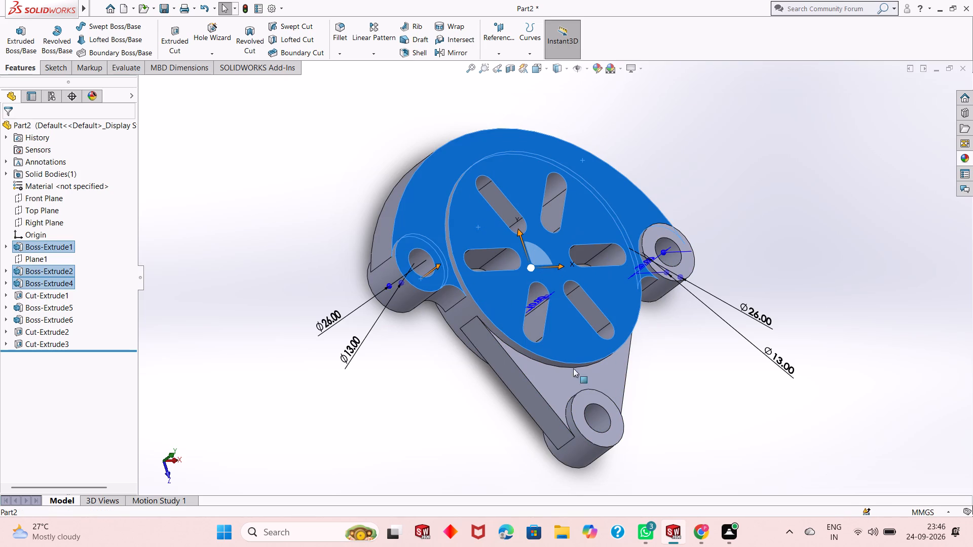
{"action": "left_click", "coordinate": [605, 372], "text": "ctrl"}
{"action": "left_click", "coordinate": [612, 405], "text": "ctrl"}
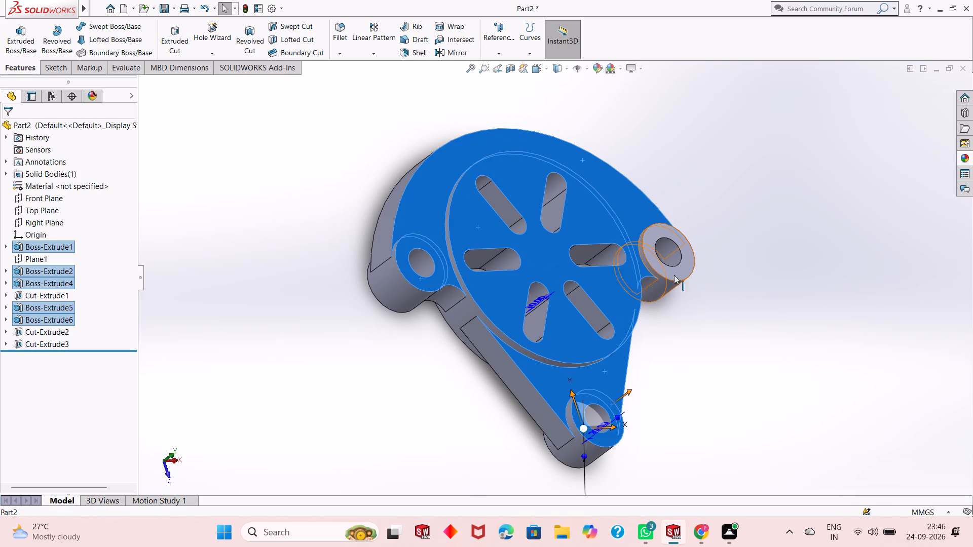
{"action": "left_click", "coordinate": [687, 267], "text": "ctrl"}
{"action": "middle_click_drag", "start_coordinate": [436, 342], "coordinate": [453, 325]}
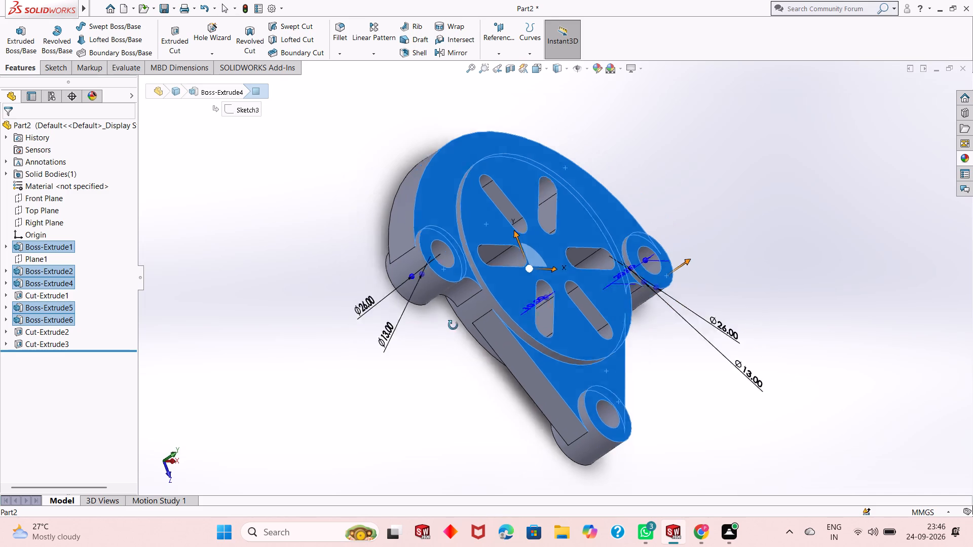
{"action": "middle_click_drag", "start_coordinate": [453, 325], "coordinate": [597, 157]}
{"action": "middle_click_drag", "start_coordinate": [501, 250], "coordinate": [577, 182]}
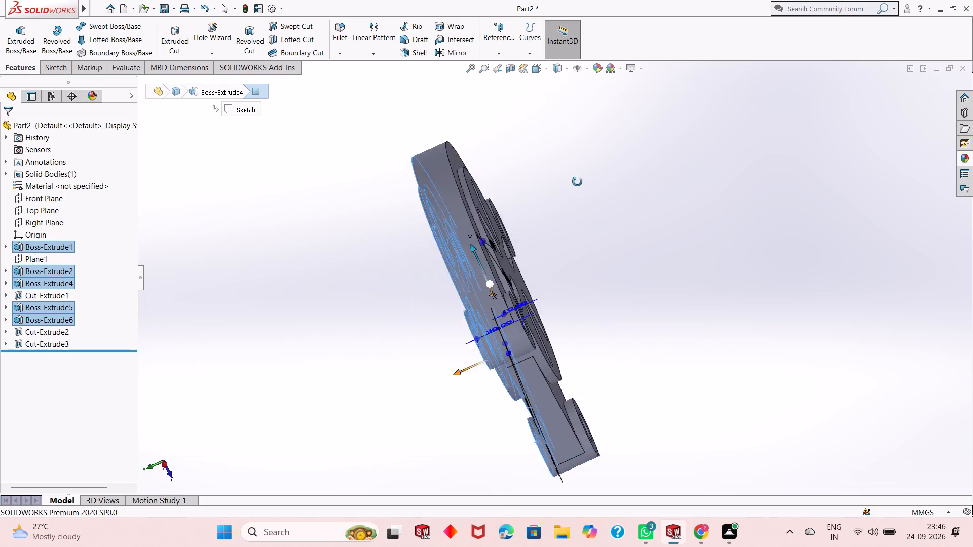
{"action": "middle_click_drag", "start_coordinate": [577, 182], "coordinate": [536, 270]}
{"action": "left_click", "coordinate": [467, 133], "text": "ctrl"}
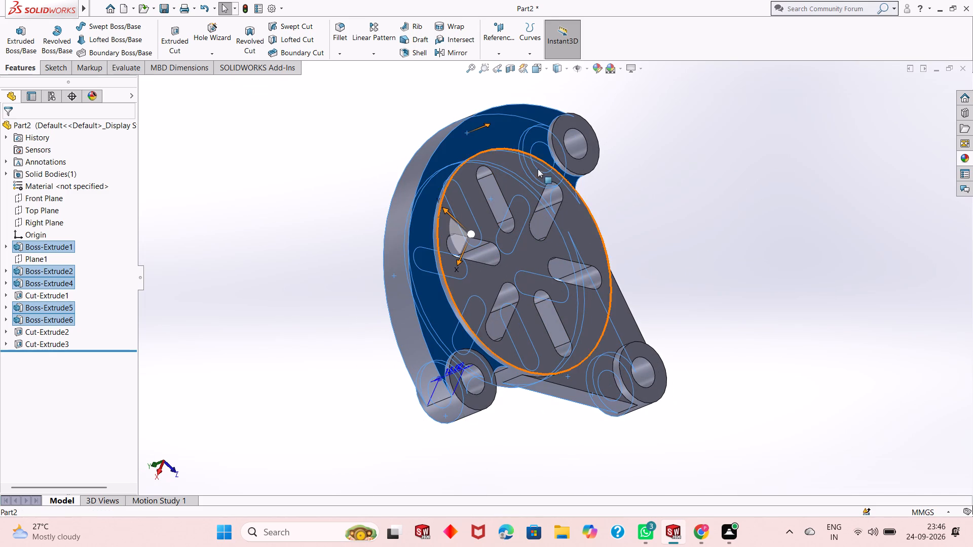
{"action": "left_click", "coordinate": [579, 214], "text": "ctrl"}
{"action": "left_click", "coordinate": [622, 326], "text": "ctrl"}
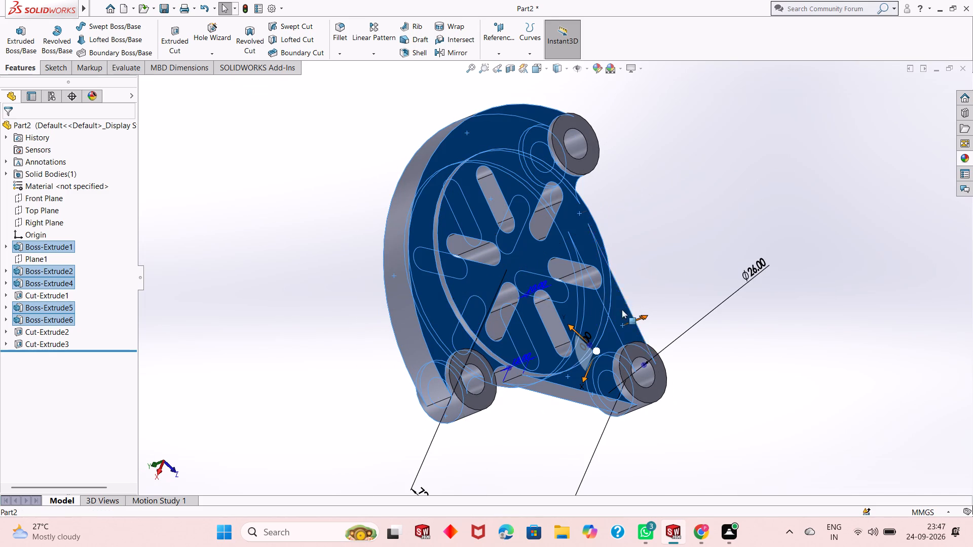
{"action": "left_click", "coordinate": [580, 169], "text": "ctrl"}
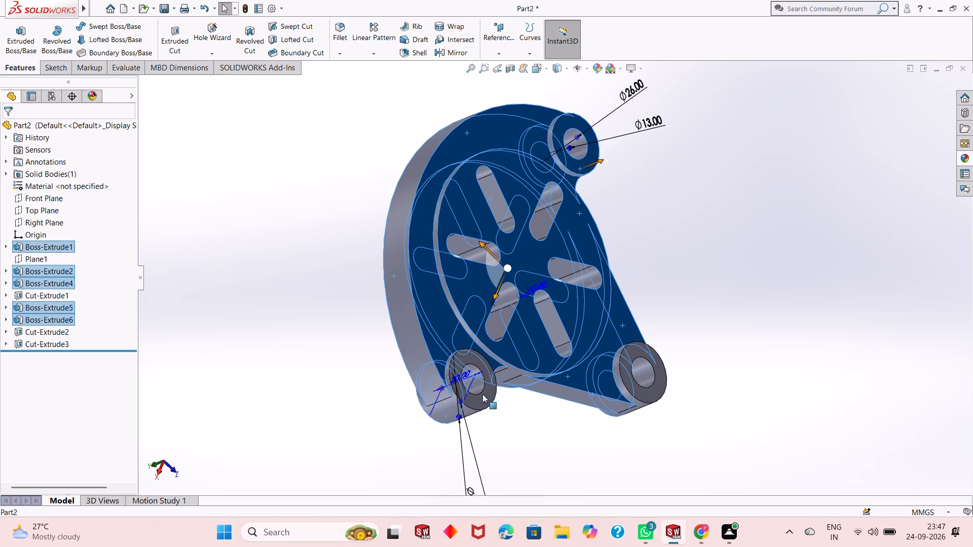
{"action": "left_click", "coordinate": [484, 399], "text": "ctrl"}
{"action": "left_click", "coordinate": [651, 393], "text": "ctrl"}
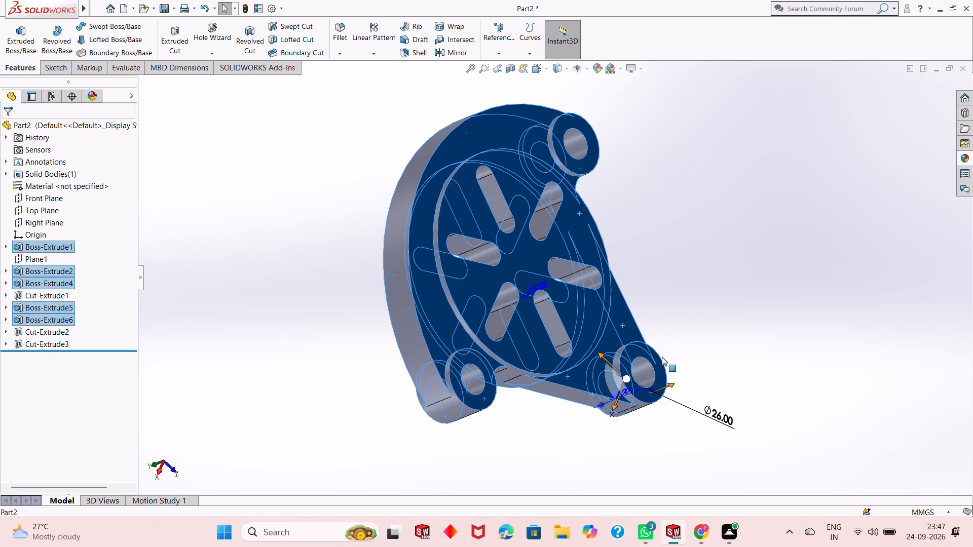
{"action": "left_click", "coordinate": [598, 71]}
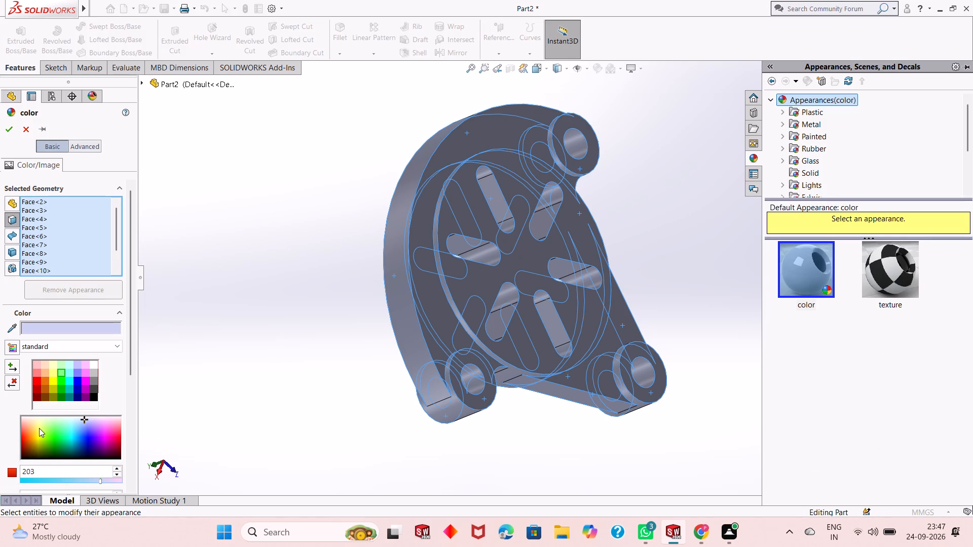
{"action": "left_click", "coordinate": [41, 435]}
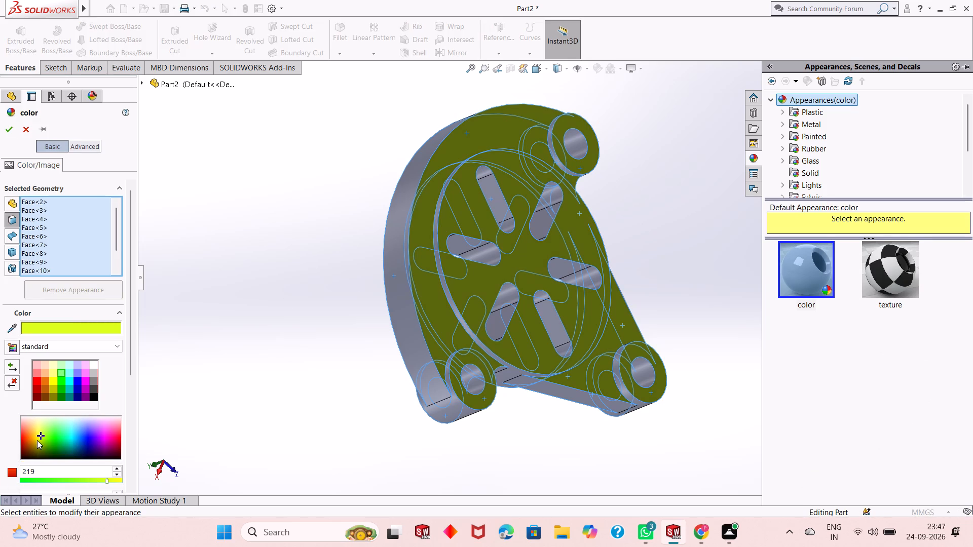
{"action": "left_click", "coordinate": [38, 435]}
{"action": "left_click", "coordinate": [42, 426]}
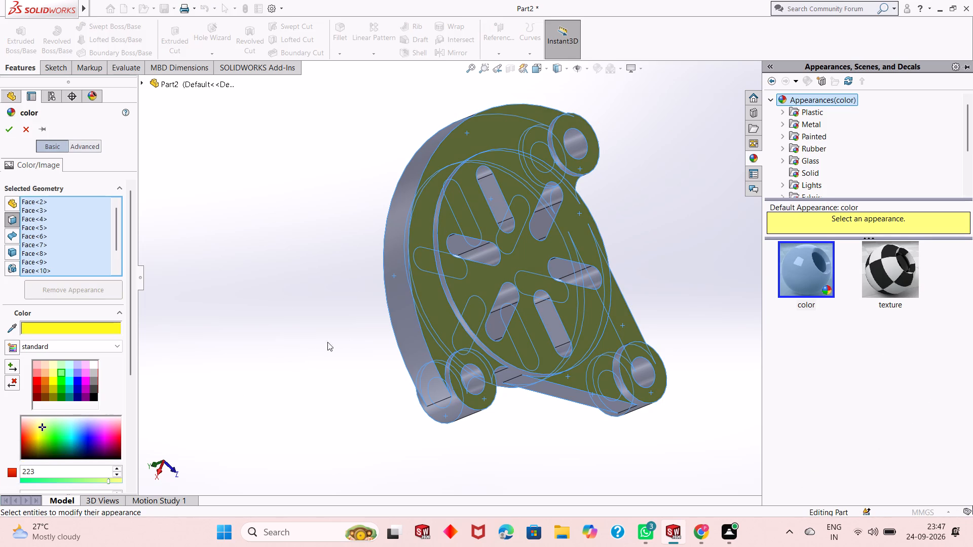
Refine the twelve selected faces' colour to a yellow-green with a red value of 226 and finish colouring.
{"action": "middle_click_drag", "start_coordinate": [581, 229], "coordinate": [413, 387]}
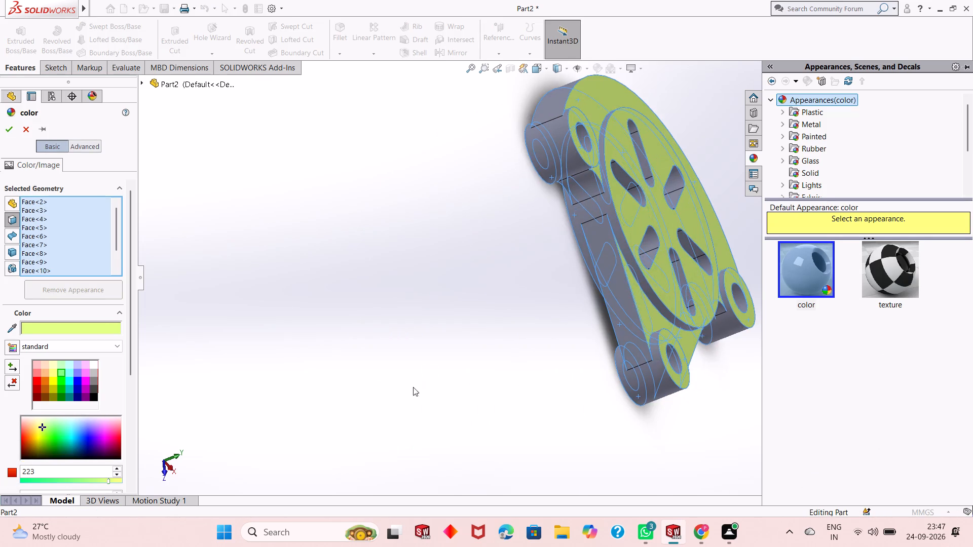
{"action": "middle_click_drag", "start_coordinate": [413, 387], "coordinate": [415, 387]}
{"action": "scroll", "coordinate": [403, 330], "scroll_direction": "up", "scroll_amount": 2}
{"action": "scroll", "coordinate": [668, 176], "scroll_direction": "down", "scroll_amount": 4}
{"action": "middle_click_drag", "start_coordinate": [613, 252], "coordinate": [530, 279]}
{"action": "scroll", "coordinate": [474, 364], "scroll_direction": "up", "scroll_amount": 5}
{"action": "middle_click_drag", "start_coordinate": [380, 401], "coordinate": [408, 408]}
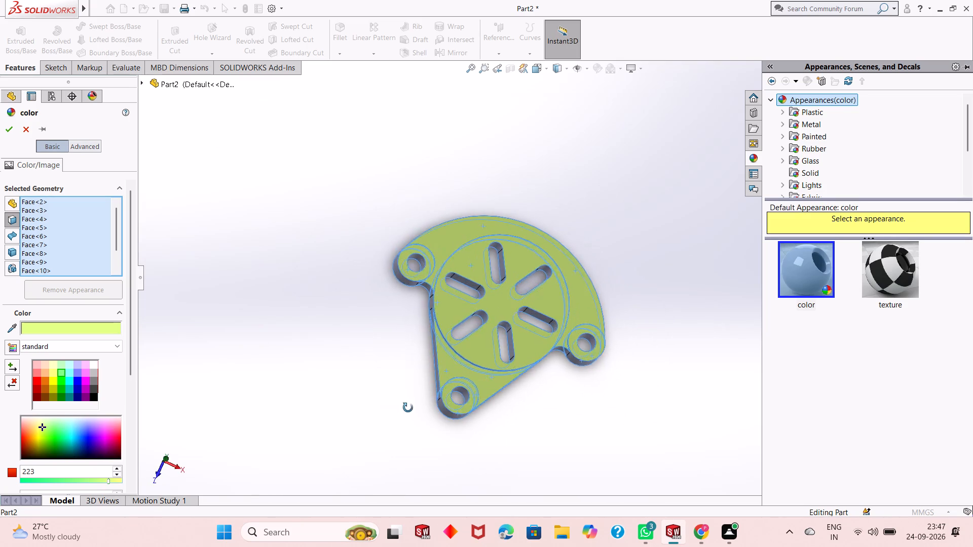
{"action": "middle_click_drag", "start_coordinate": [408, 408], "coordinate": [415, 408]}
{"action": "scroll", "coordinate": [495, 315], "scroll_direction": "down", "scroll_amount": 4}
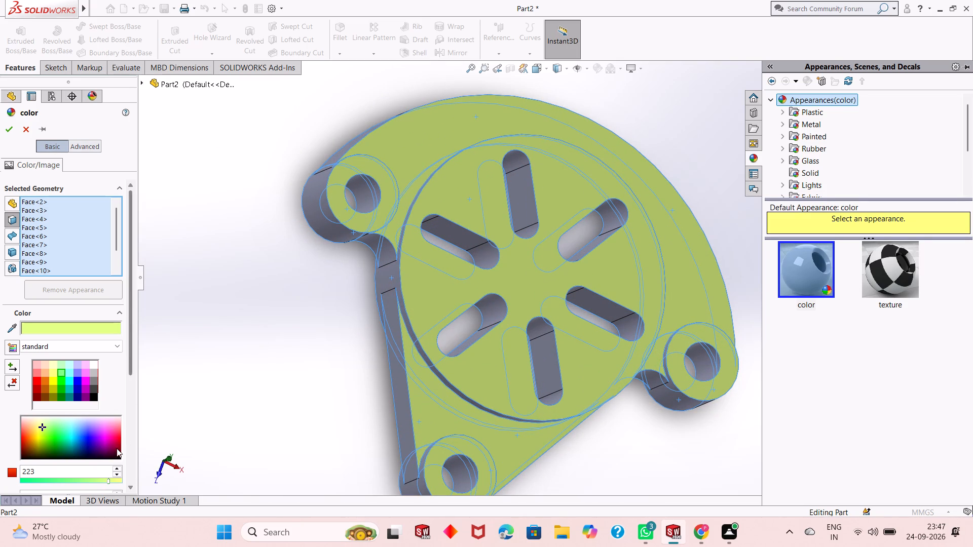
{"action": "left_click", "coordinate": [39, 441]}
{"action": "left_click", "coordinate": [39, 436]}
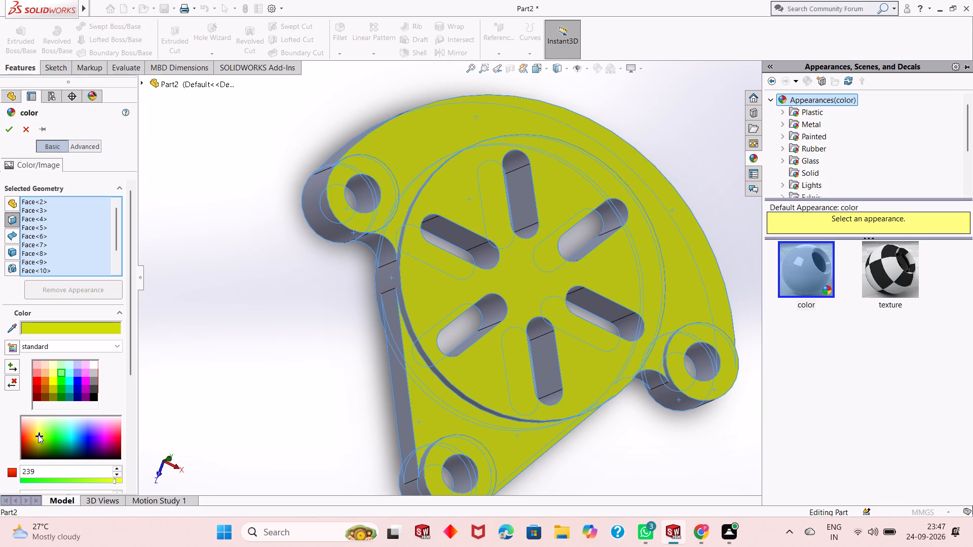
{"action": "left_click", "coordinate": [37, 433]}
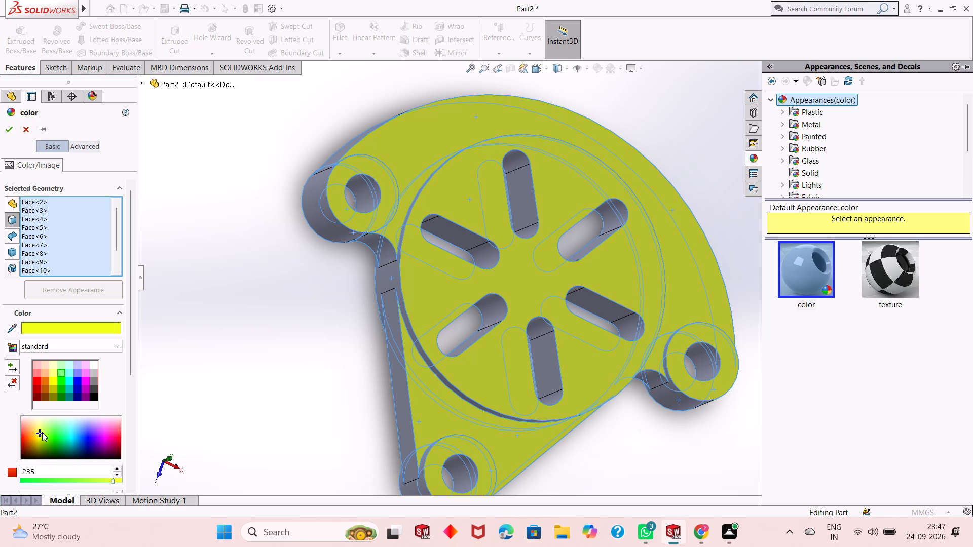
{"action": "left_click", "coordinate": [42, 432]}
{"action": "left_click", "coordinate": [40, 435]}
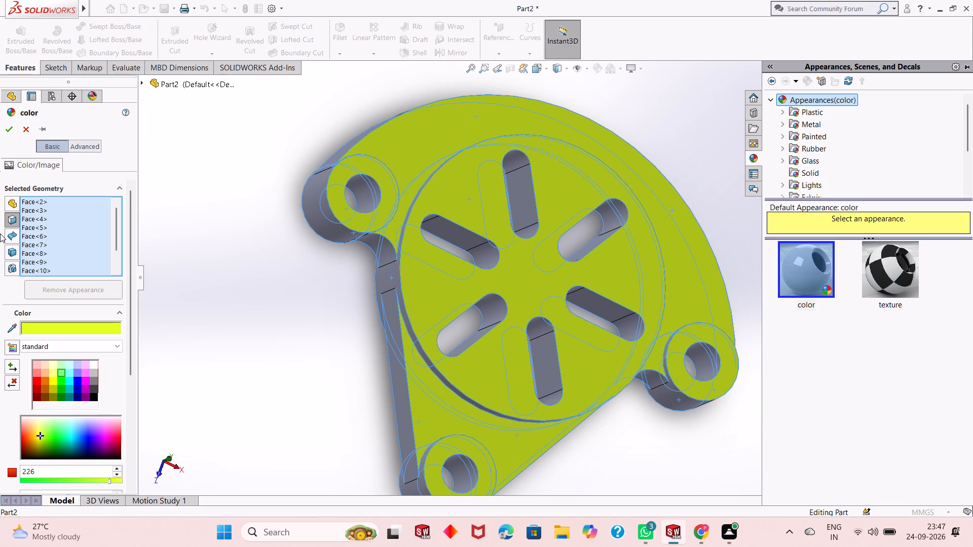
{"action": "left_click", "coordinate": [7, 127]}
Inspect the part from the side, underneath and above to check the colouring of both flat sides.
{"action": "scroll", "coordinate": [367, 300], "scroll_direction": "up", "scroll_amount": 2}
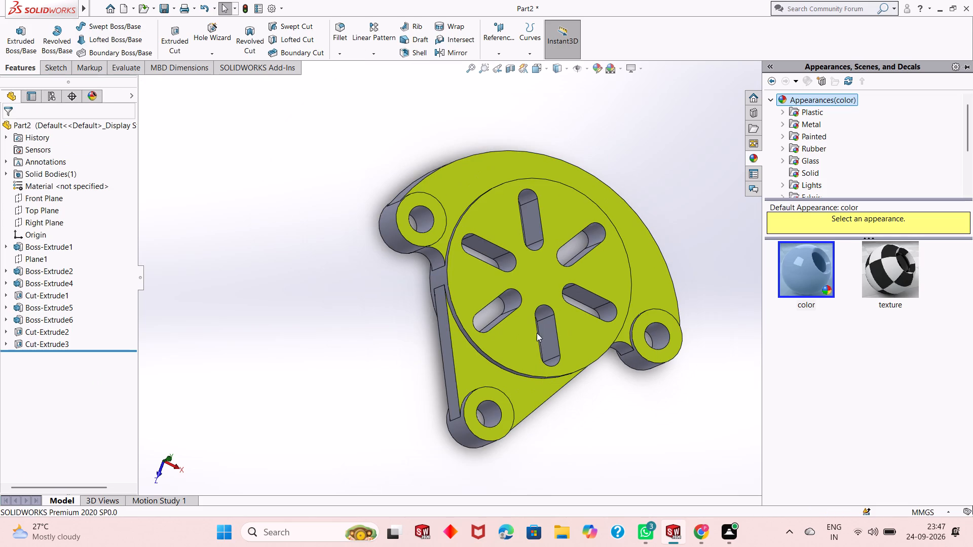
{"action": "middle_click_drag", "start_coordinate": [617, 341], "coordinate": [668, 182]}
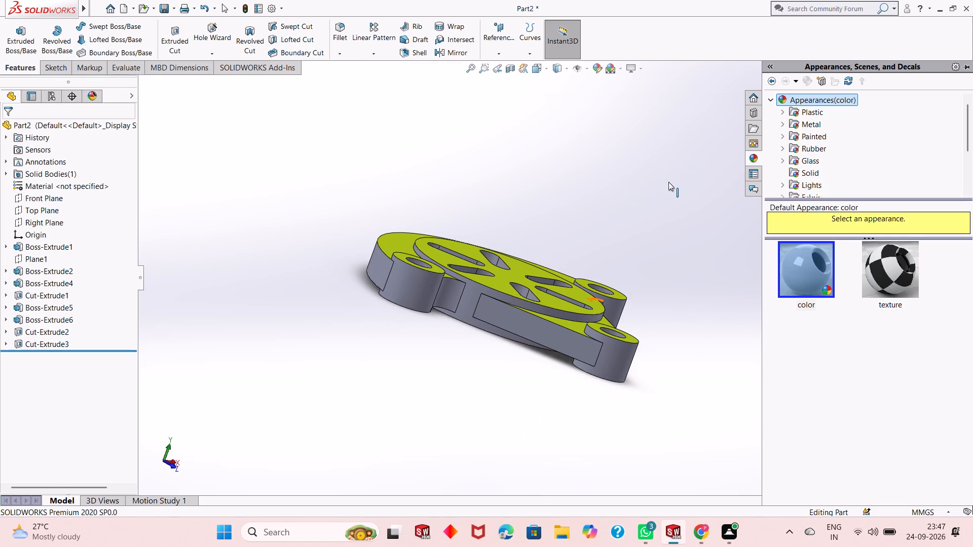
{"action": "middle_click", "coordinate": [668, 182]}
{"action": "middle_click_drag", "start_coordinate": [445, 228], "coordinate": [494, 203]}
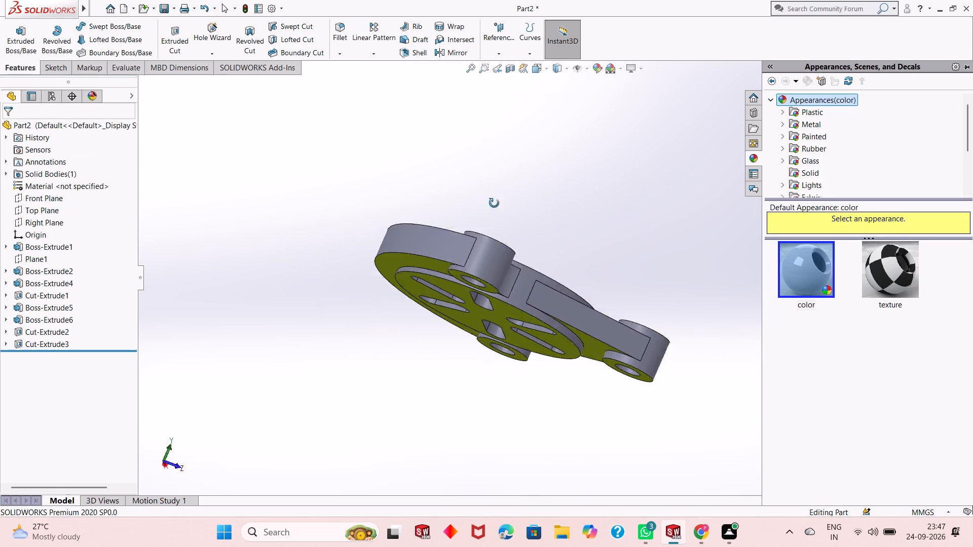
{"action": "middle_click_drag", "start_coordinate": [494, 203], "coordinate": [560, 135]}
{"action": "middle_click_drag", "start_coordinate": [596, 301], "coordinate": [582, 167]}
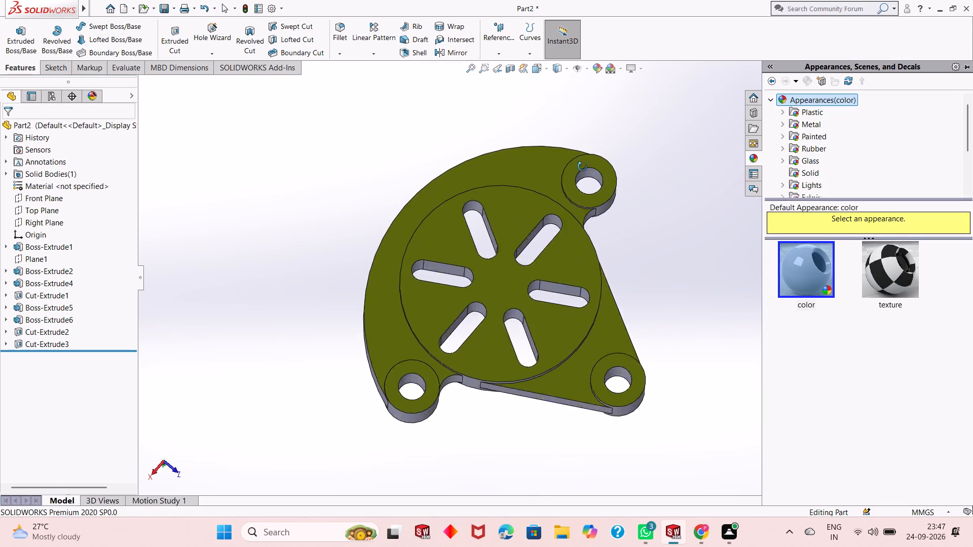
{"action": "middle_click_drag", "start_coordinate": [582, 167], "coordinate": [555, 341]}
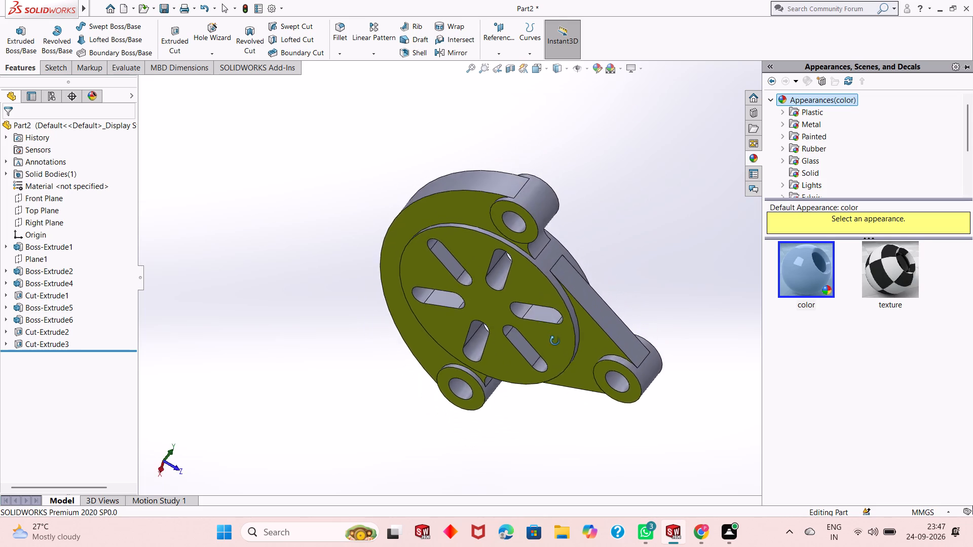
{"action": "middle_click_drag", "start_coordinate": [555, 341], "coordinate": [554, 420]}
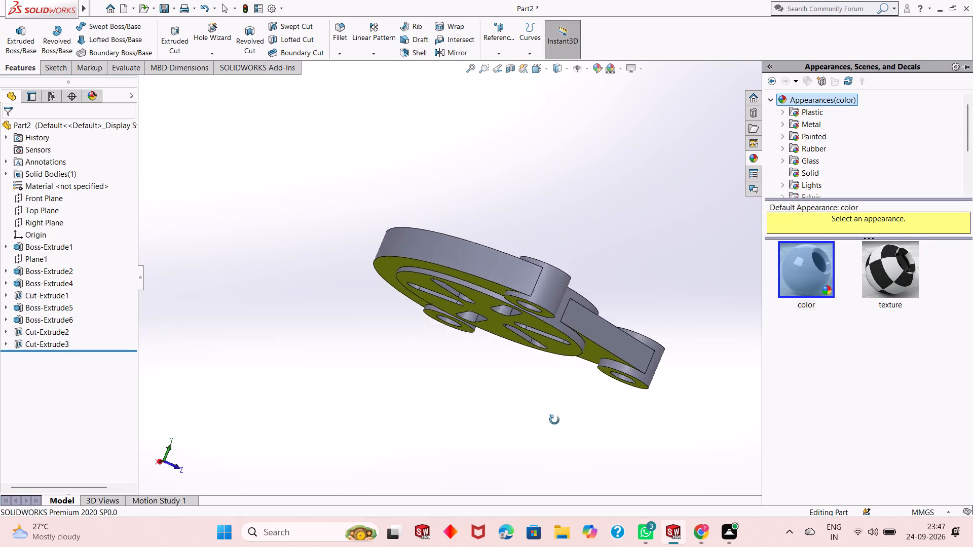
{"action": "middle_click_drag", "start_coordinate": [554, 420], "coordinate": [513, 442]}
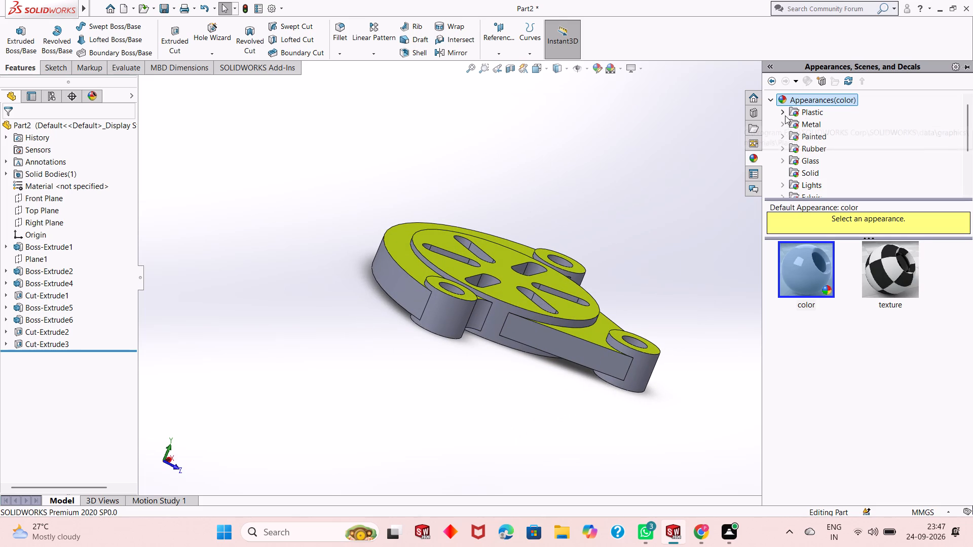
Apply the chromium plate metal appearance to the whole solid body.
{"action": "left_click", "coordinate": [806, 125]}
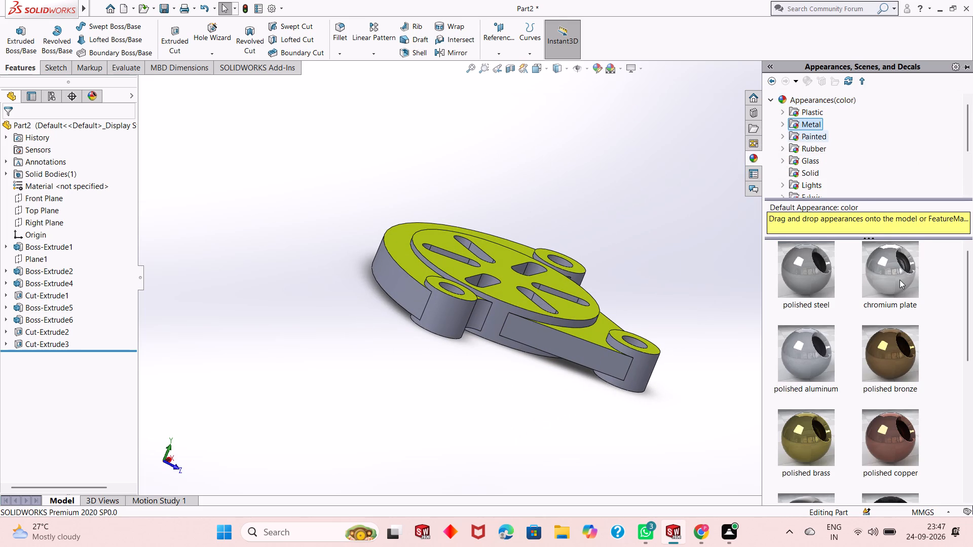
{"action": "left_click_drag", "start_coordinate": [900, 280], "coordinate": [595, 365]}
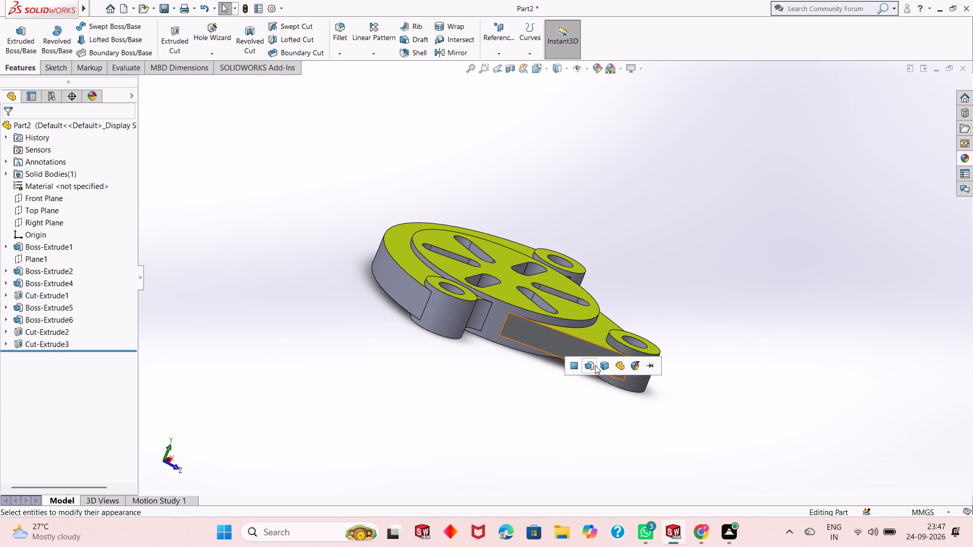
{"action": "left_click", "coordinate": [603, 365]}
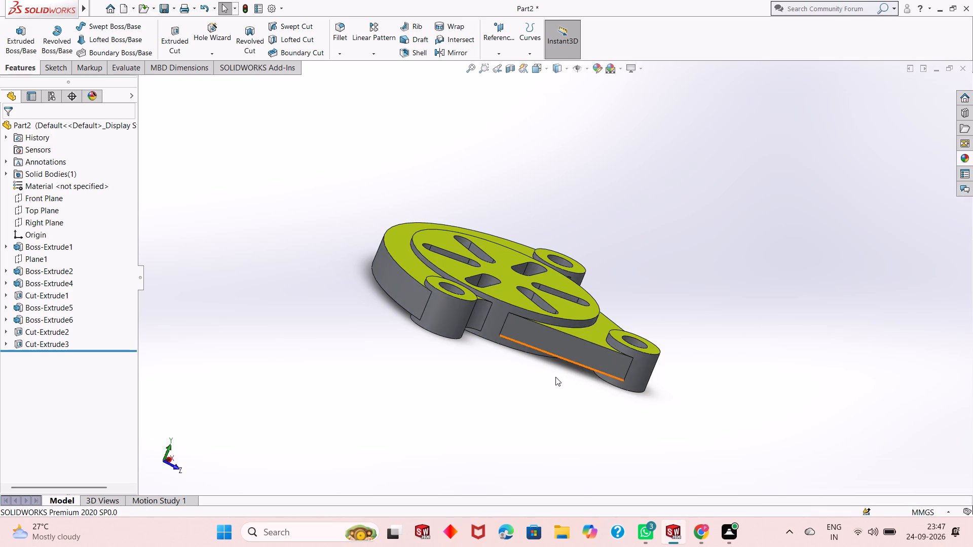
Inspect the finished part from the side, underneath and above to check its coloured faces and metal sides.
{"action": "middle_click_drag", "start_coordinate": [552, 378], "coordinate": [548, 333]}
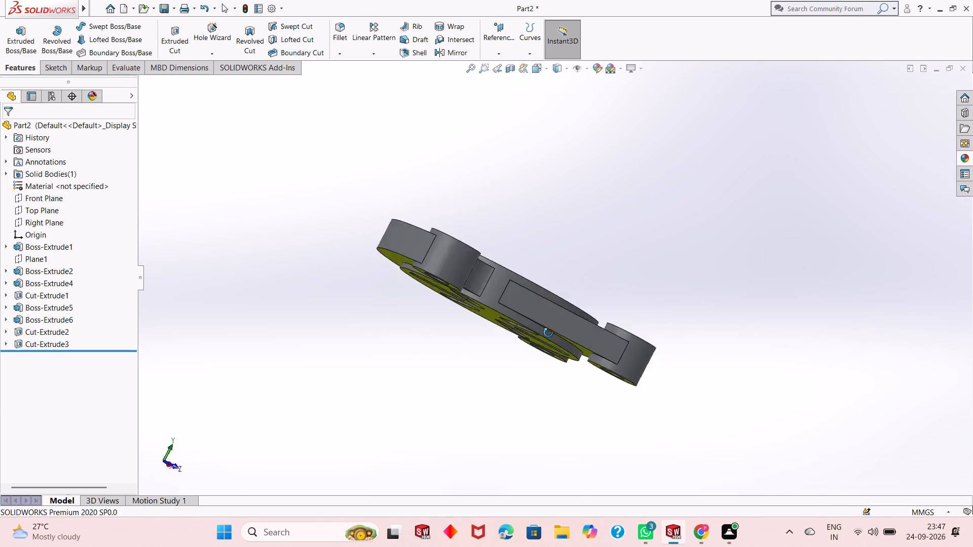
{"action": "middle_click_drag", "start_coordinate": [548, 333], "coordinate": [536, 406]}
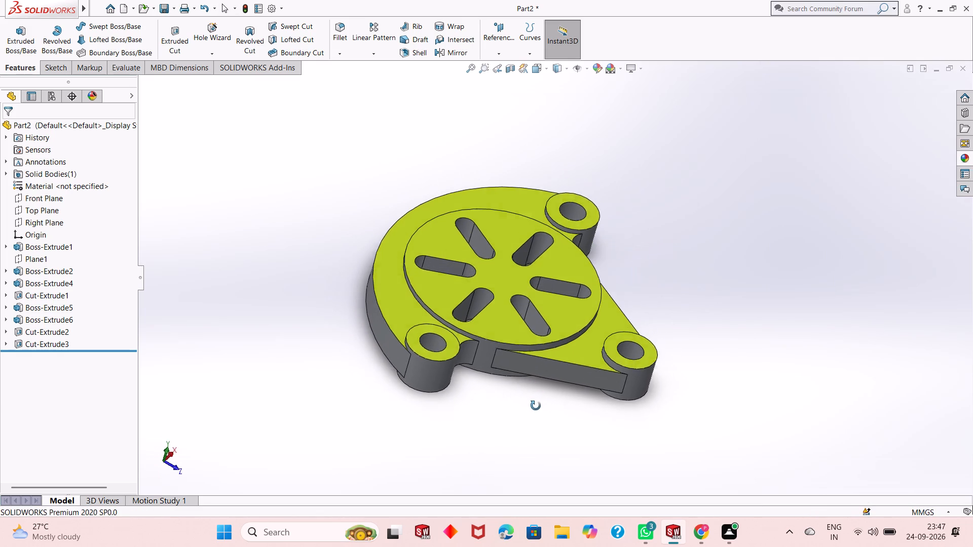
{"action": "middle_click_drag", "start_coordinate": [536, 406], "coordinate": [535, 414]}
{"action": "scroll", "coordinate": [535, 252], "scroll_direction": "down", "scroll_amount": 2}
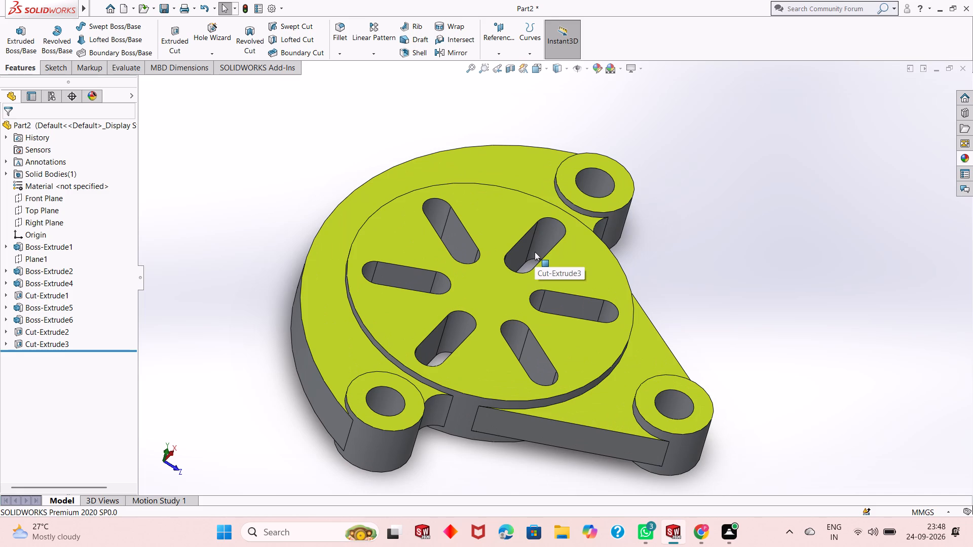
{"action": "middle_click_drag", "start_coordinate": [544, 277], "coordinate": [527, 386]}
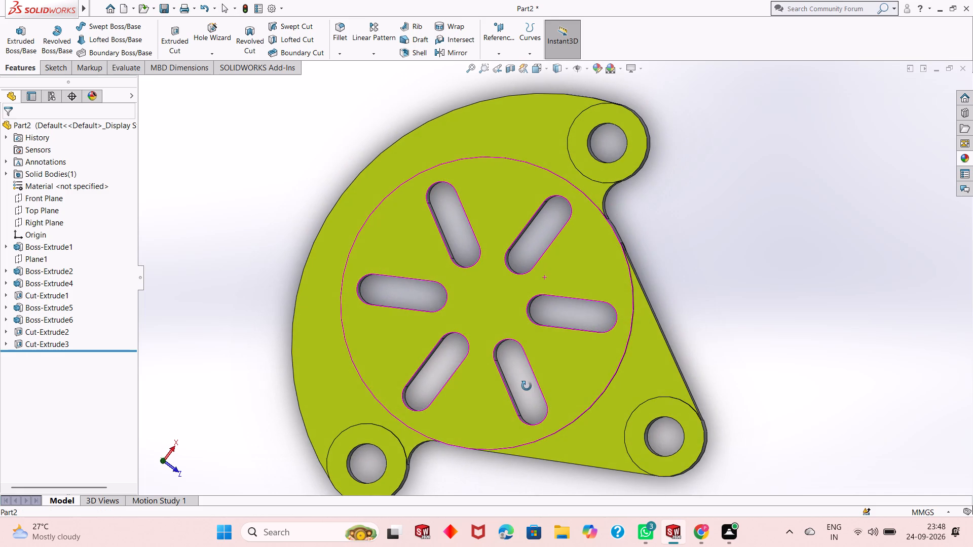
{"action": "middle_click_drag", "start_coordinate": [527, 386], "coordinate": [556, 290]}
{"action": "scroll", "coordinate": [602, 193], "scroll_direction": "up", "scroll_amount": 1}
{"action": "scroll", "coordinate": [604, 188], "scroll_direction": "down", "scroll_amount": 2}
{"action": "scroll", "coordinate": [490, 360], "scroll_direction": "up", "scroll_amount": 4}
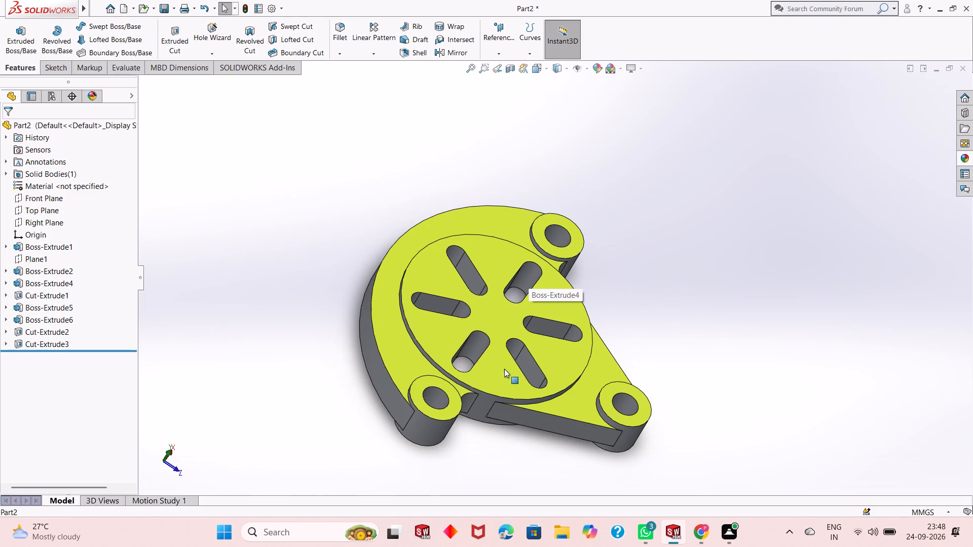
Inspect the coloured upper face and underside of the finished part from several angles.
{"action": "scroll", "coordinate": [645, 383], "scroll_direction": "down", "scroll_amount": 2}
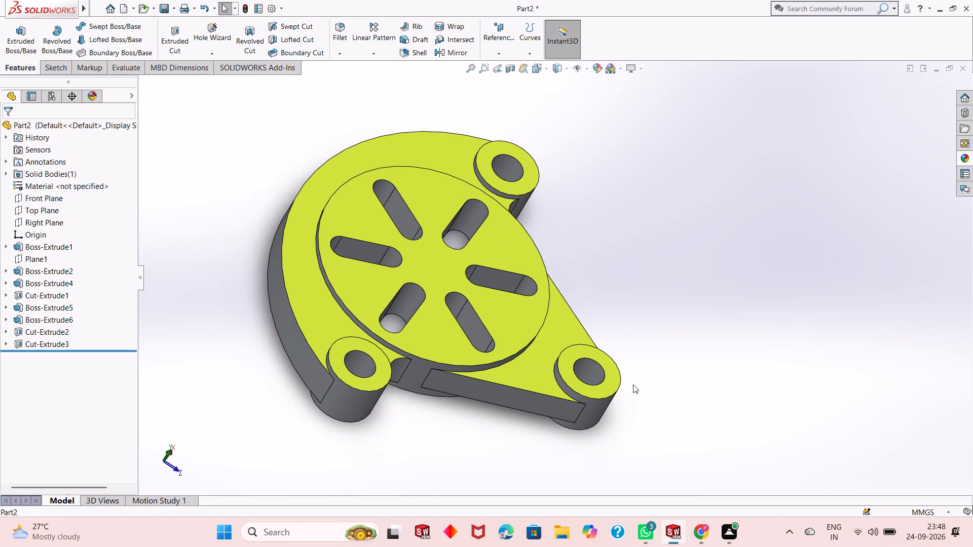
{"action": "scroll", "coordinate": [498, 358], "scroll_direction": "up", "scroll_amount": 1}
{"action": "middle_click_drag", "start_coordinate": [494, 406], "coordinate": [543, 227]}
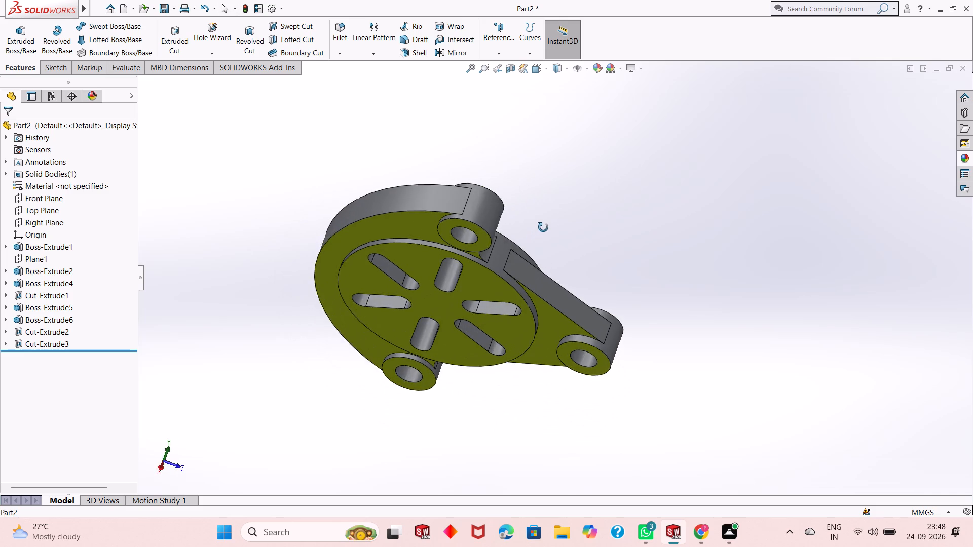
{"action": "middle_click_drag", "start_coordinate": [543, 227], "coordinate": [638, 188]}
{"action": "scroll", "coordinate": [529, 265], "scroll_direction": "up", "scroll_amount": 1}
{"action": "middle_click_drag", "start_coordinate": [529, 265], "coordinate": [527, 135]}
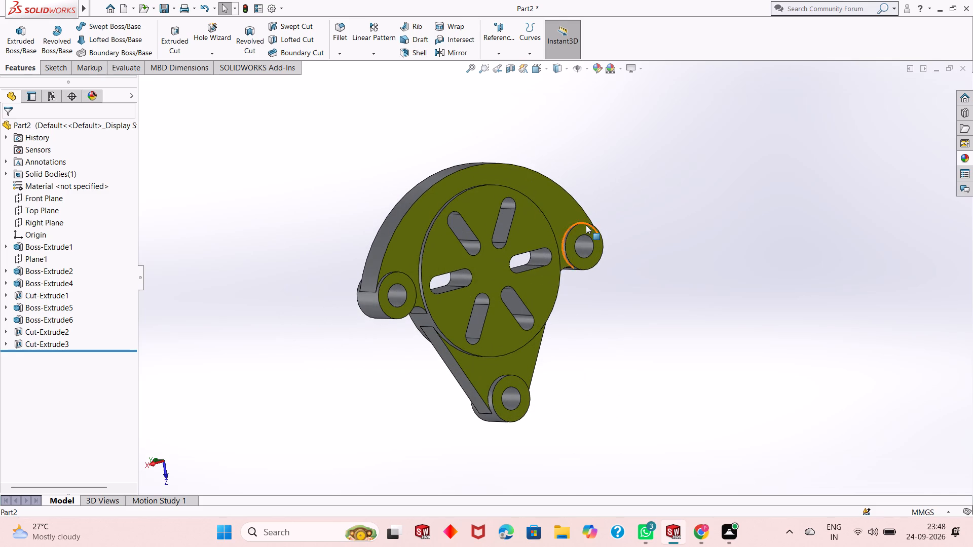
{"action": "middle_click_drag", "start_coordinate": [588, 227], "coordinate": [382, 388]}
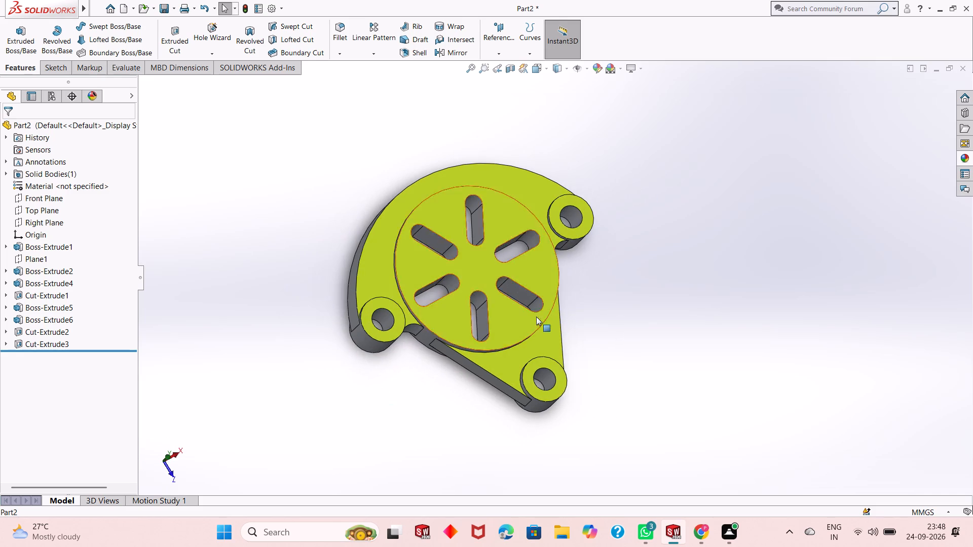
{"action": "middle_click_drag", "start_coordinate": [567, 302], "coordinate": [595, 224]}
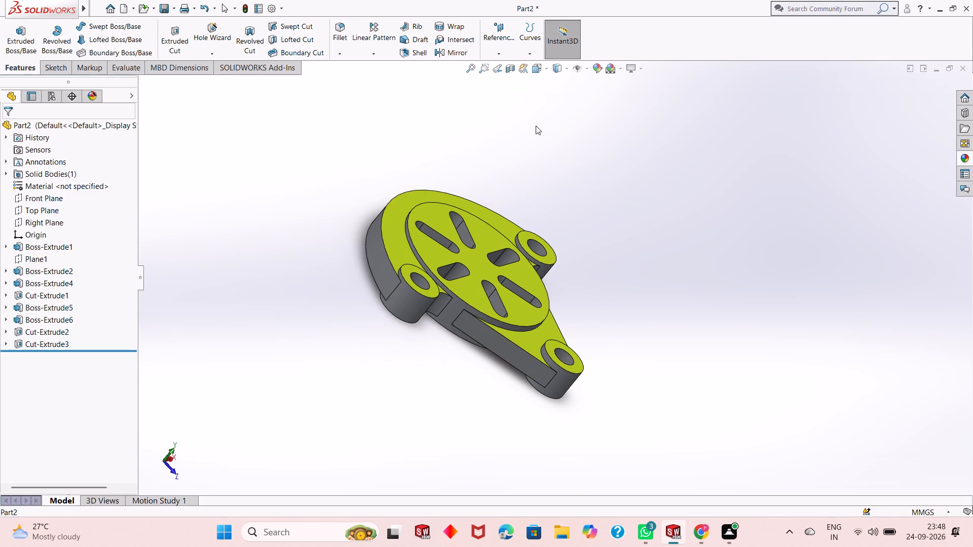
Examine the part in isometric view, then check its metal side walls, slots and bosses from edge-on and oblique angles.
{"action": "key", "text": "ctrl+7"}
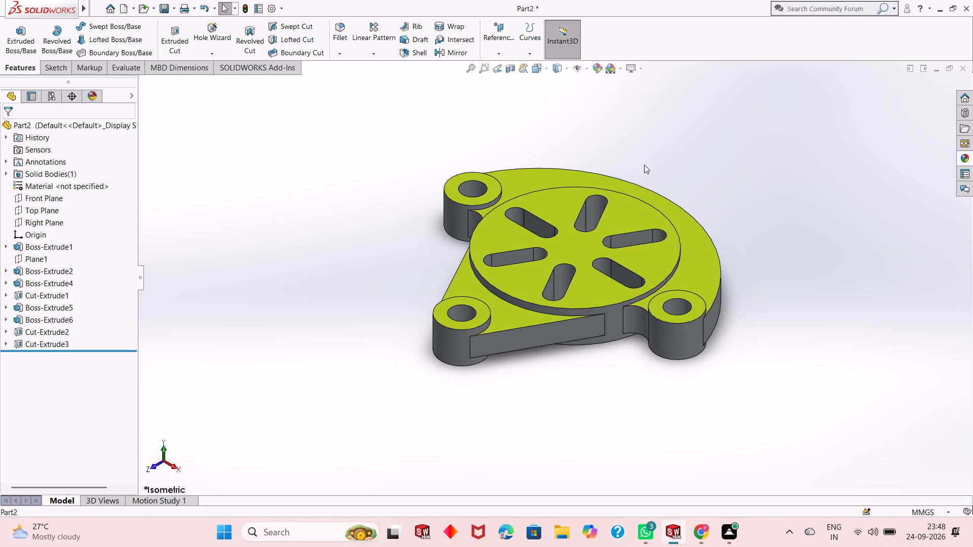
{"action": "scroll", "coordinate": [620, 271], "scroll_direction": "down", "scroll_amount": 2}
{"action": "scroll", "coordinate": [603, 385], "scroll_direction": "up", "scroll_amount": 2}
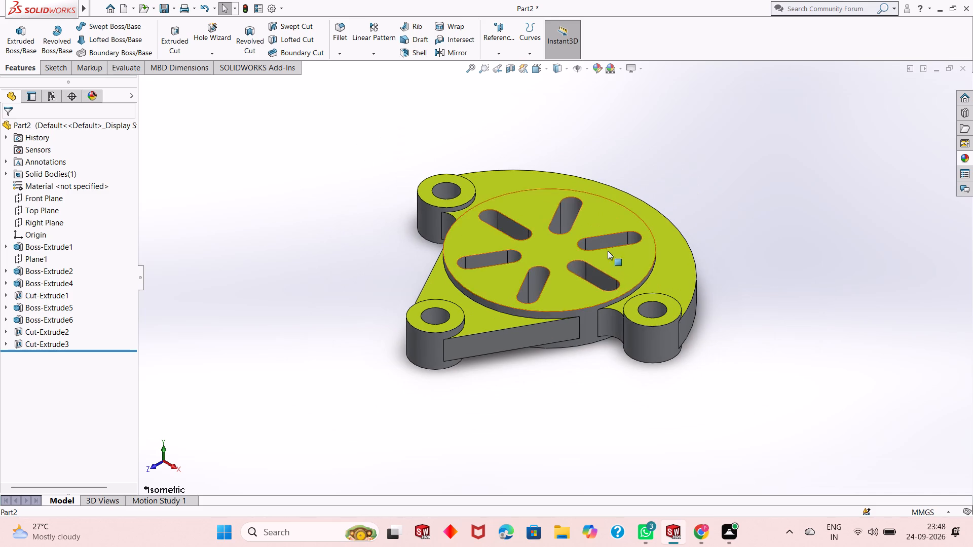
{"action": "scroll", "coordinate": [574, 246], "scroll_direction": "down", "scroll_amount": 1}
{"action": "scroll", "coordinate": [574, 246], "scroll_direction": "up", "scroll_amount": 1}
{"action": "middle_click_drag", "start_coordinate": [567, 340], "coordinate": [704, 284]}
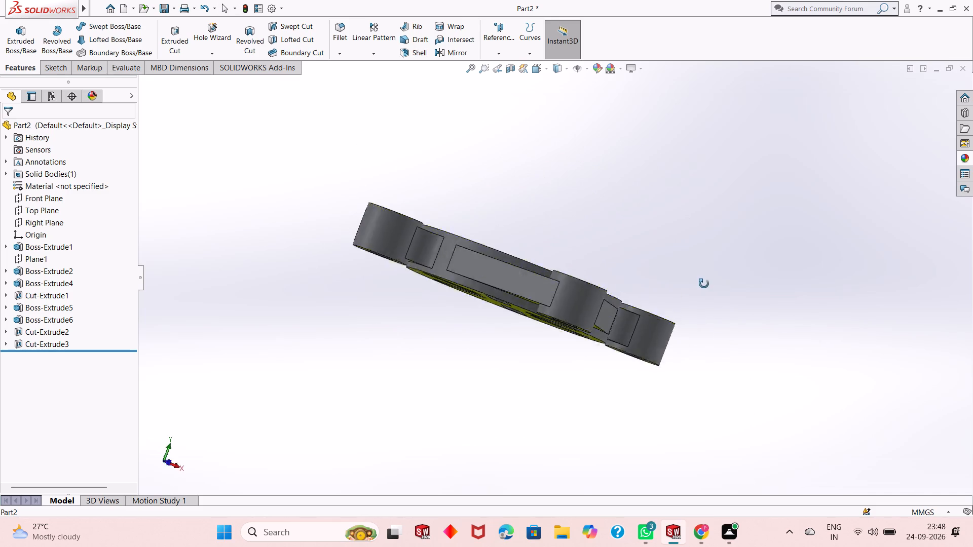
{"action": "middle_click_drag", "start_coordinate": [704, 284], "coordinate": [676, 451]}
{"action": "scroll", "coordinate": [488, 371], "scroll_direction": "up", "scroll_amount": 1}
{"action": "middle_click_drag", "start_coordinate": [508, 348], "coordinate": [502, 340]}
{"action": "middle_click_drag", "start_coordinate": [335, 335], "coordinate": [337, 331]}
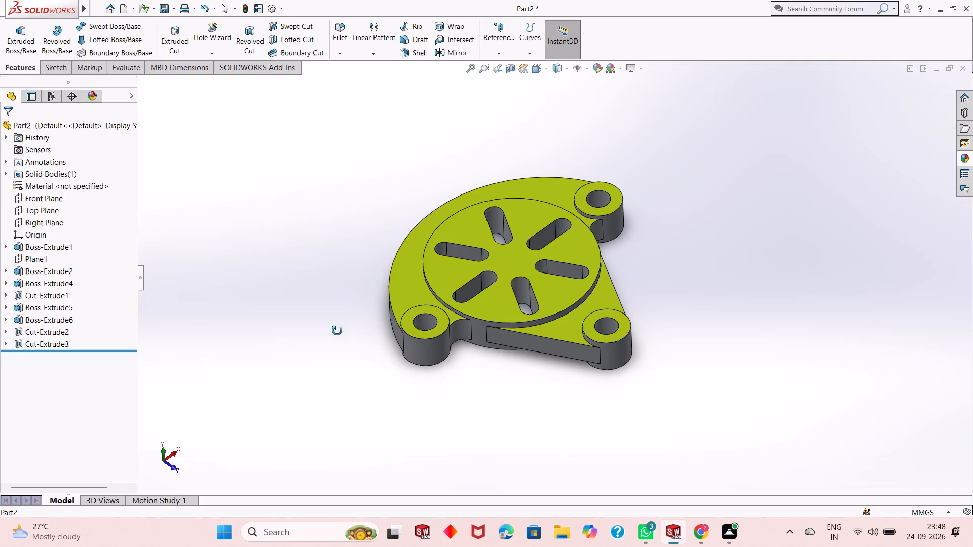
{"action": "middle_click_drag", "start_coordinate": [337, 331], "coordinate": [341, 321]}
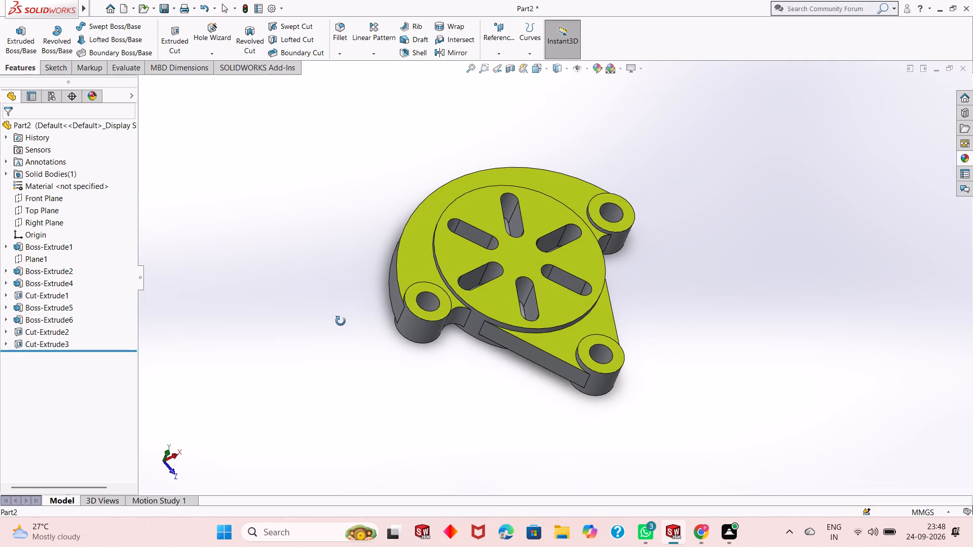
{"action": "middle_click_drag", "start_coordinate": [341, 321], "coordinate": [363, 233]}
{"action": "scroll", "coordinate": [360, 241], "scroll_direction": "up", "scroll_amount": 1}
{"action": "middle_click_drag", "start_coordinate": [579, 271], "coordinate": [581, 260]}
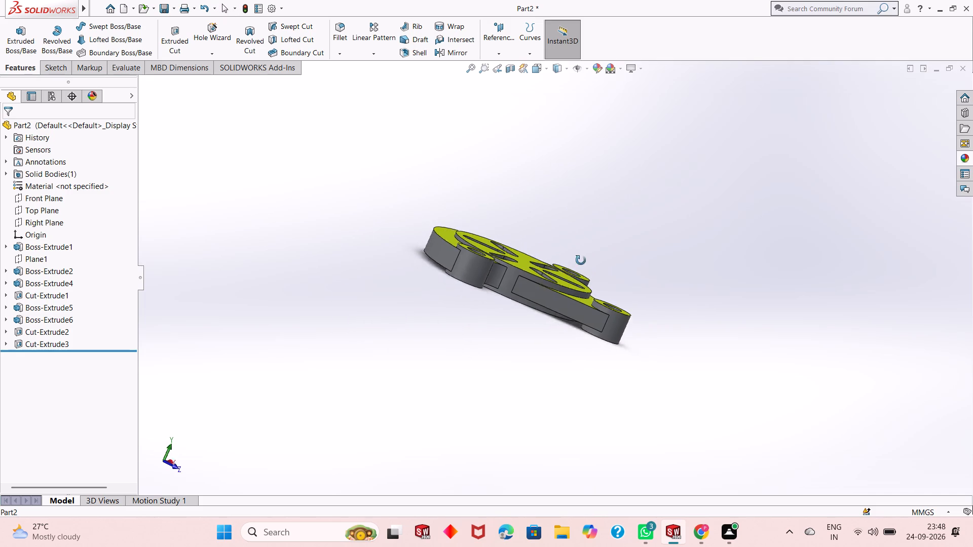
{"action": "middle_click_drag", "start_coordinate": [581, 260], "coordinate": [572, 337]}
{"action": "scroll", "coordinate": [564, 350], "scroll_direction": "up", "scroll_amount": 1}
{"action": "scroll", "coordinate": [542, 289], "scroll_direction": "down", "scroll_amount": 2}
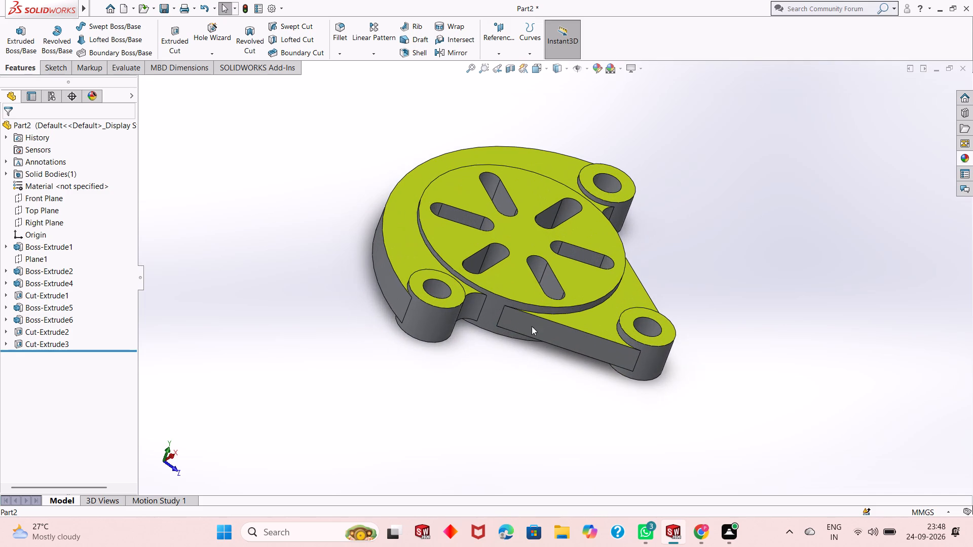
{"action": "scroll", "coordinate": [532, 326], "scroll_direction": "down", "scroll_amount": 1}
{"action": "scroll", "coordinate": [518, 371], "scroll_direction": "up", "scroll_amount": 1}
{"action": "scroll", "coordinate": [524, 258], "scroll_direction": "down", "scroll_amount": 1}
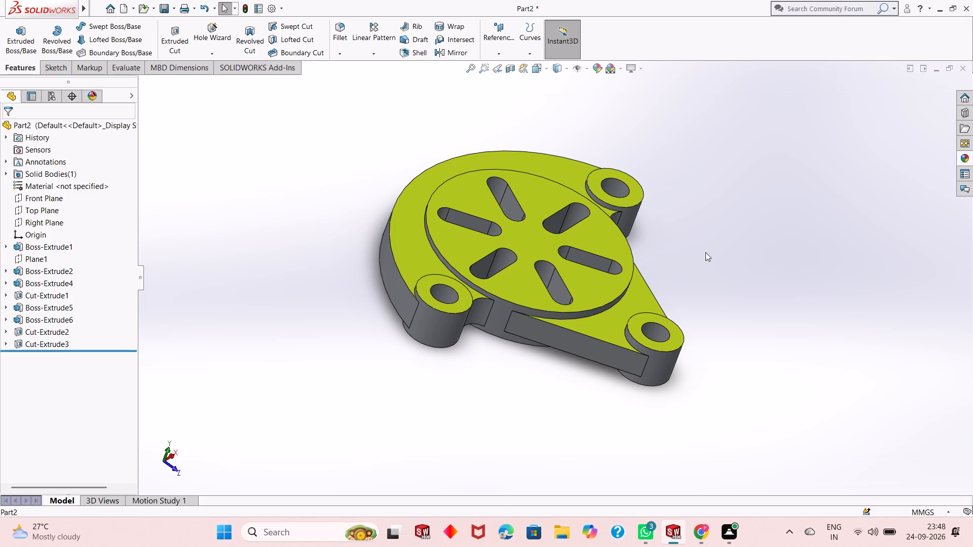
Save the part in the Downloads folder as a SOLIDWORKS part named "Triangular mounting plate".
{"action": "key", "text": "ctrl+s"}
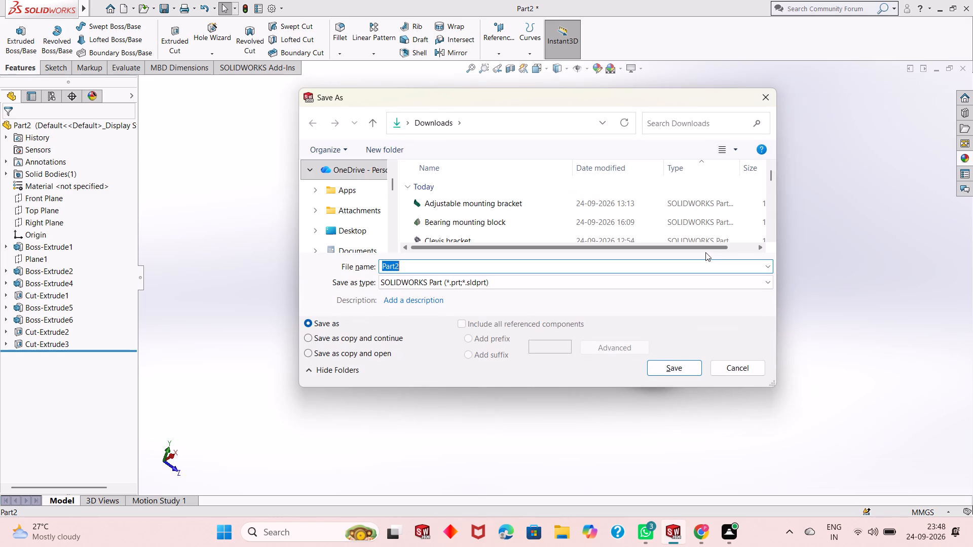
{"action": "type", "text": "Tria"}
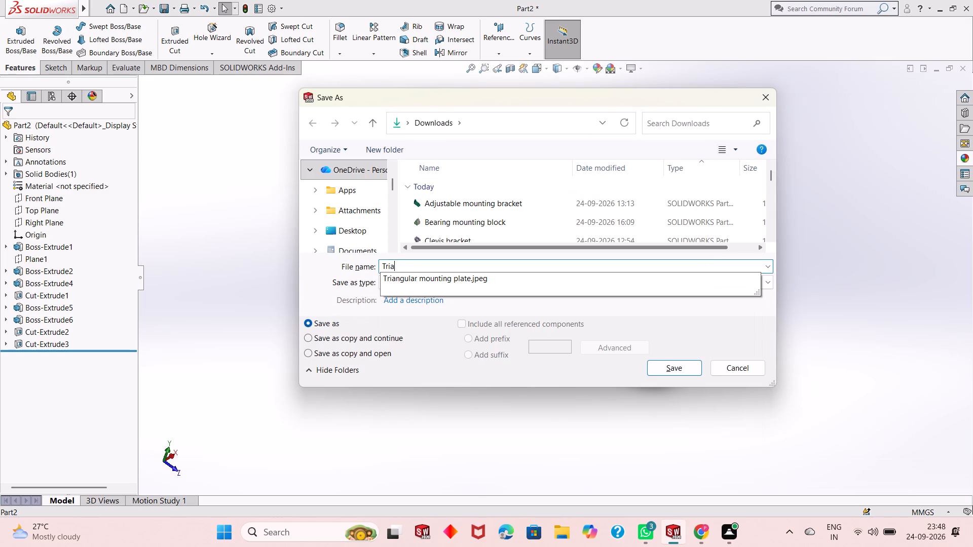
{"action": "key", "text": "n"}
{"action": "type", "text": "gular"}
{"action": "key", "text": "space"}
{"action": "type", "text": "mounting"}
{"action": "key", "text": "space"}
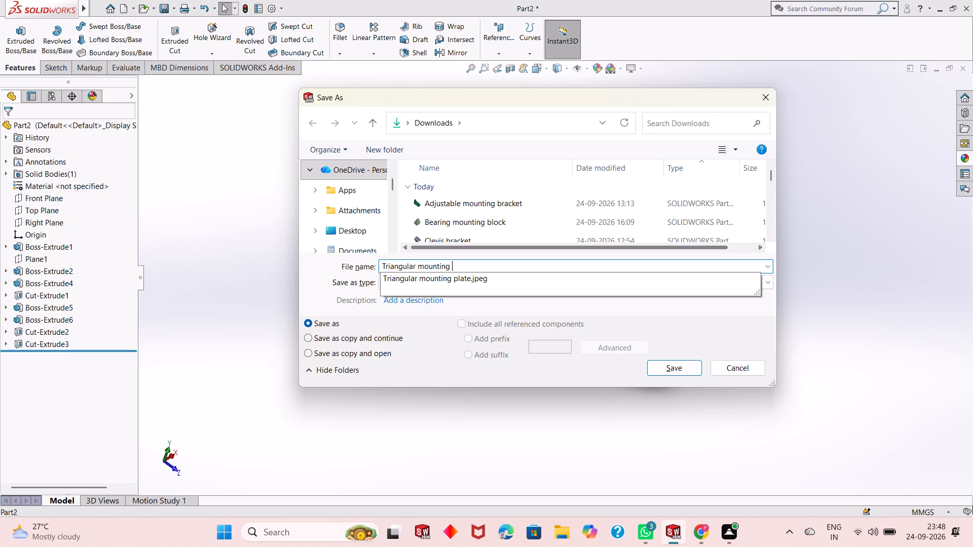
{"action": "type", "text": "plate"}
{"action": "key", "text": "Return"}
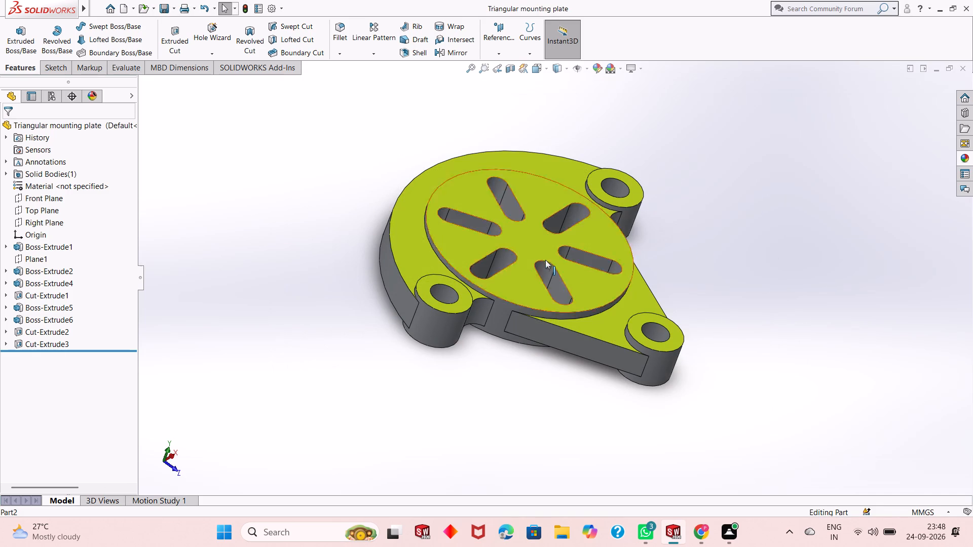
Save the Triangular mounting plate part again.
{"action": "scroll", "coordinate": [533, 242], "scroll_direction": "down", "scroll_amount": 2}
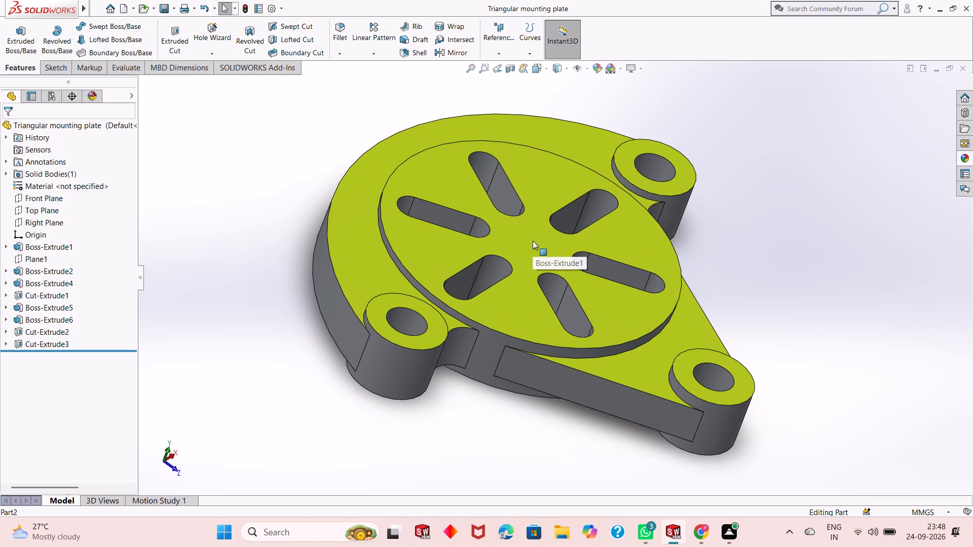
{"action": "scroll", "coordinate": [533, 241], "scroll_direction": "up", "scroll_amount": 1}
{"action": "key", "text": "ctrl+s"}
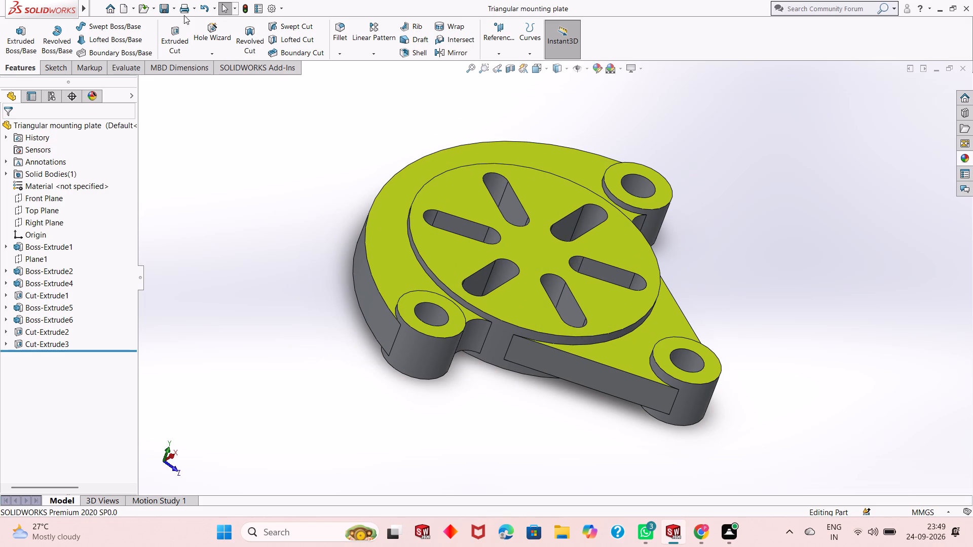
Save a PDF version of the part in Downloads under the name "Triangular mounting plate".
{"action": "left_click", "coordinate": [174, 7]}
{"action": "left_click", "coordinate": [188, 35]}
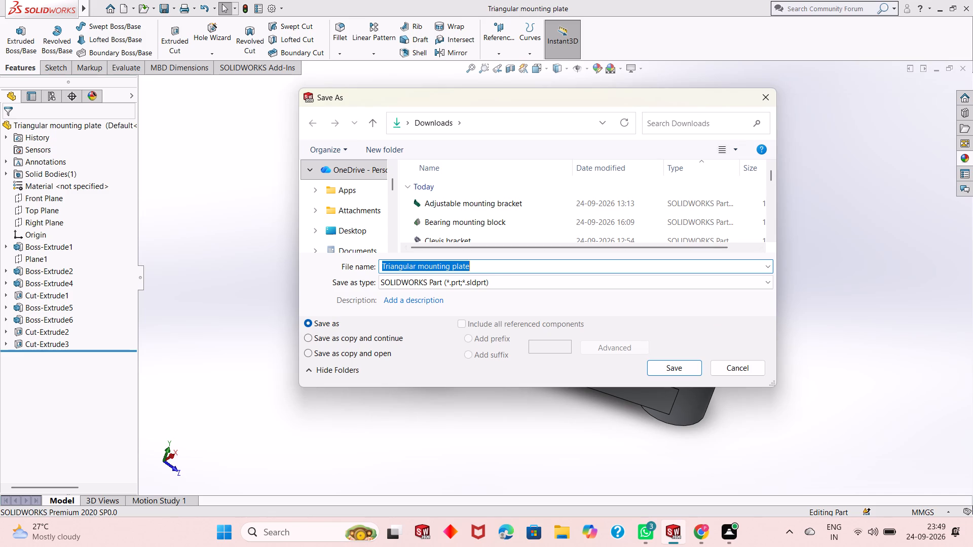
{"action": "left_click", "coordinate": [501, 284]}
{"action": "left_click", "coordinate": [499, 74]}
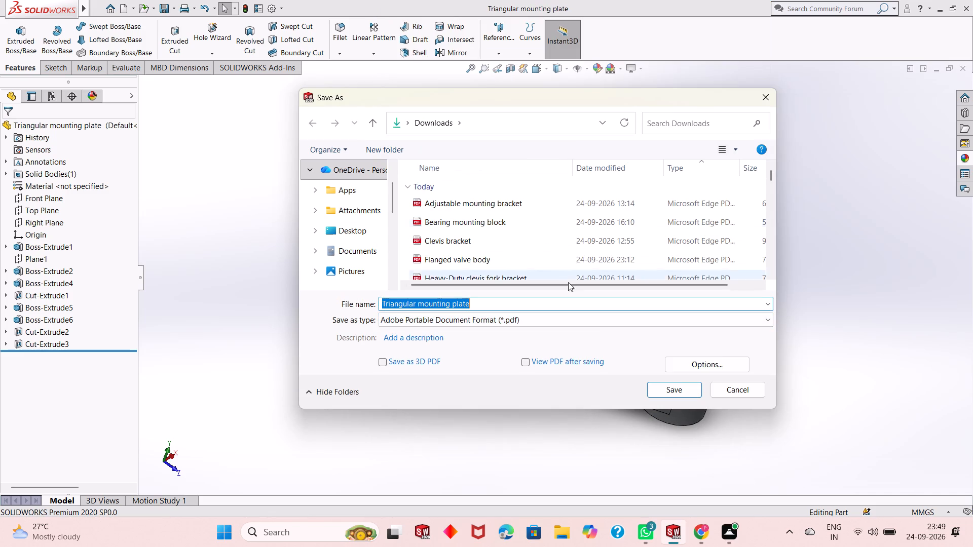
{"action": "left_click", "coordinate": [667, 388]}
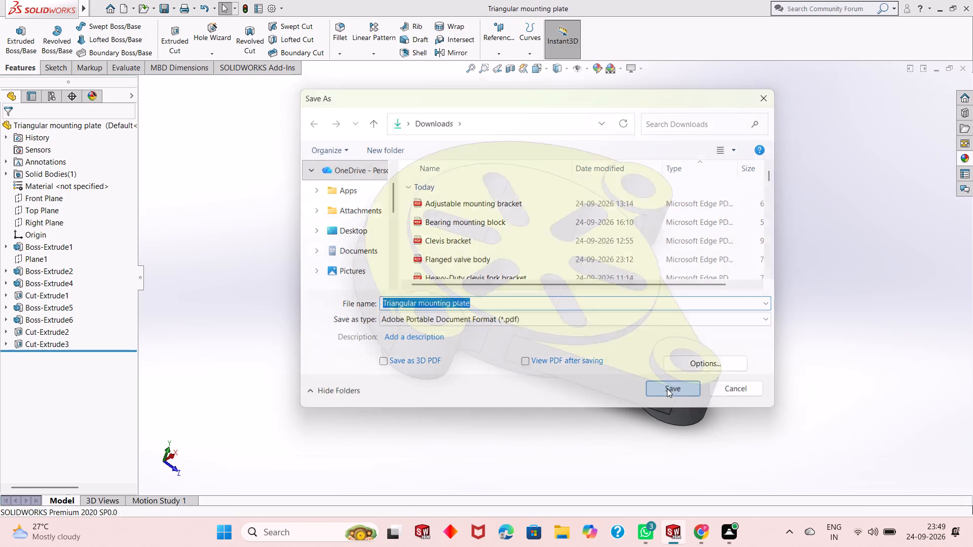